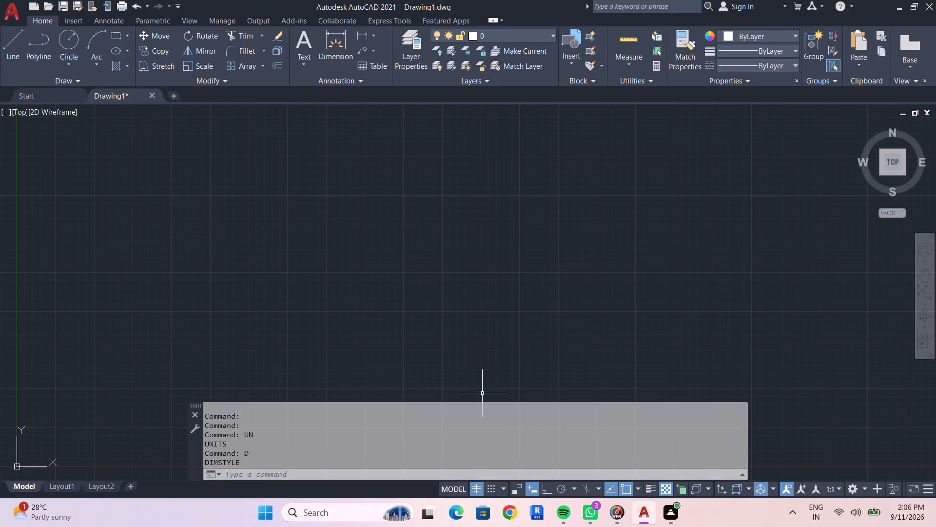
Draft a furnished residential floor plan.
Close the floating command line window to clear the drawing area.
click(191, 417)
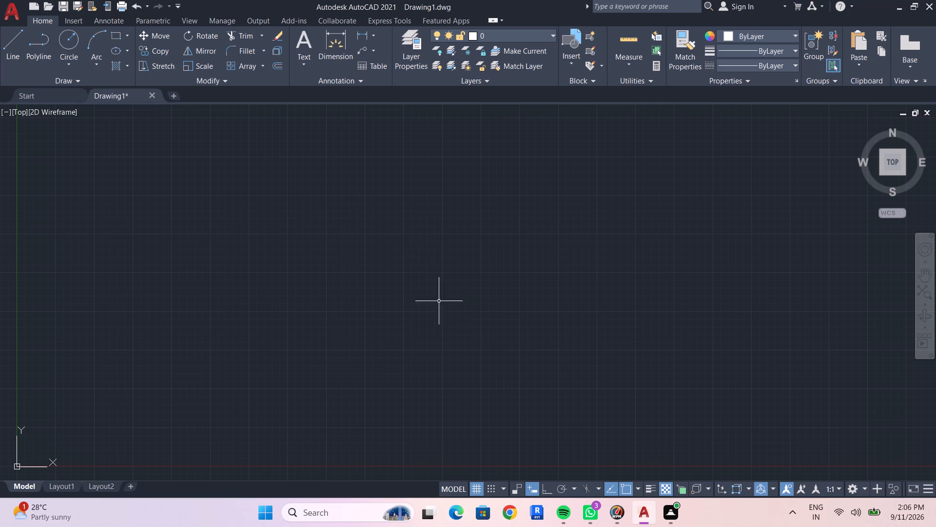
key(Escape)
key(Escape)
key(Escape)
key(Escape)
key(Escape)
key(Escape)
key(Escape)
key(Escape)
key(Escape)
key(Escape)
Place a horizontal construction line about 1'-6 1/4" above the origin.
key(x)
key(l)
key(Return)
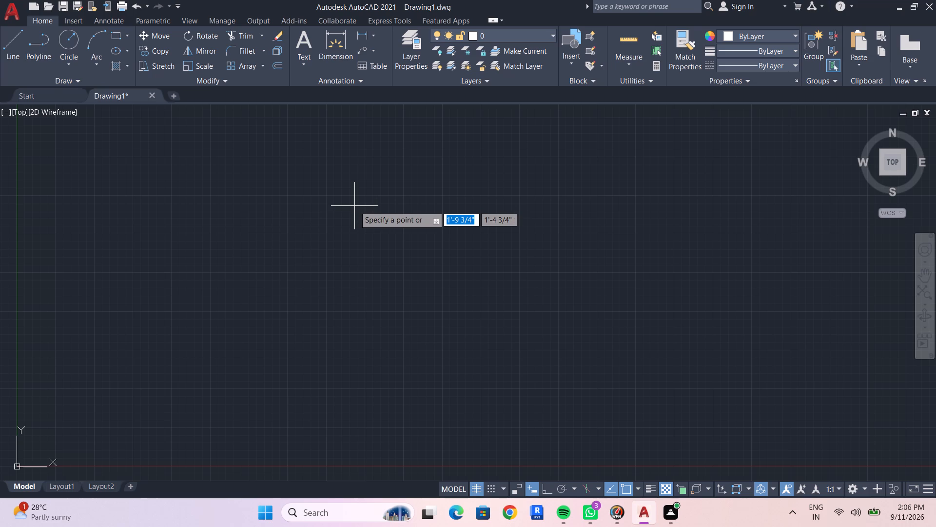
text(H)
key(space)
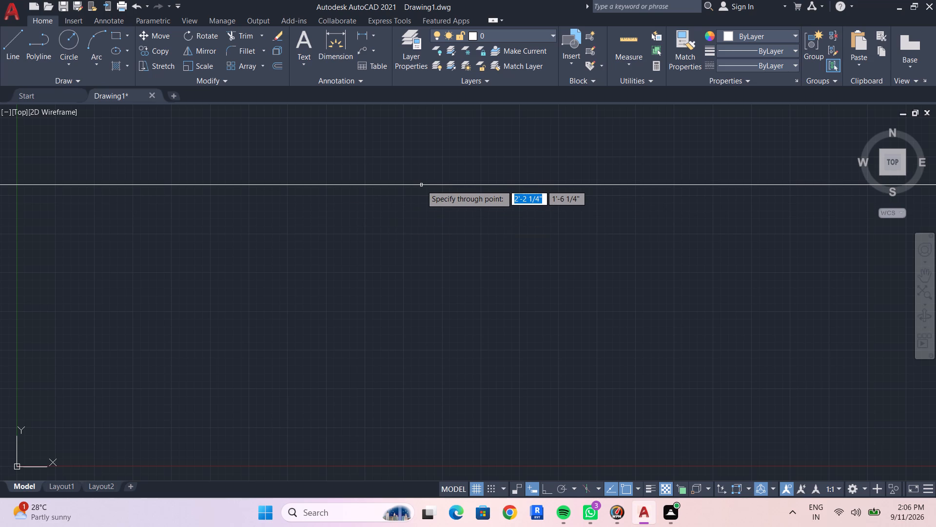
click(421, 185)
key(Escape)
key(Escape)
key(Escape)
Offset the horizontal construction line 28' downward.
text(OF)
key(space)
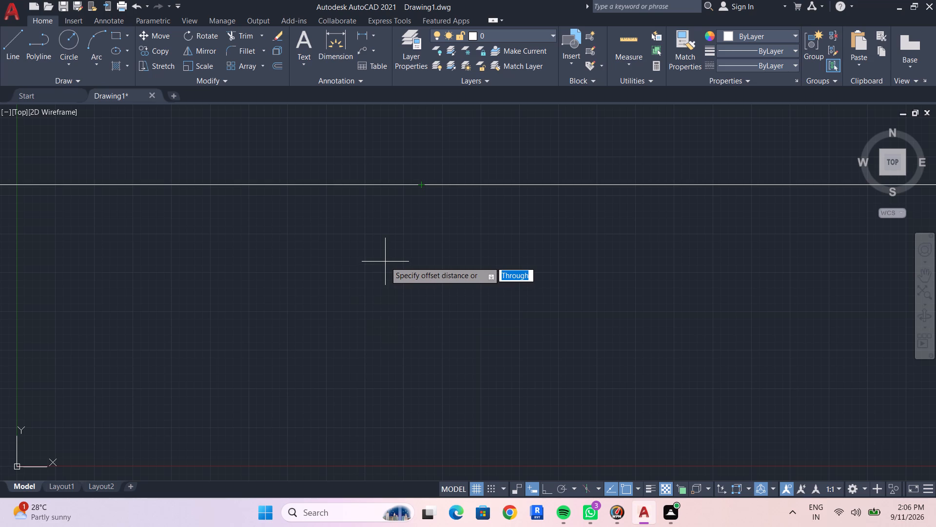
text(28')
key(Return)
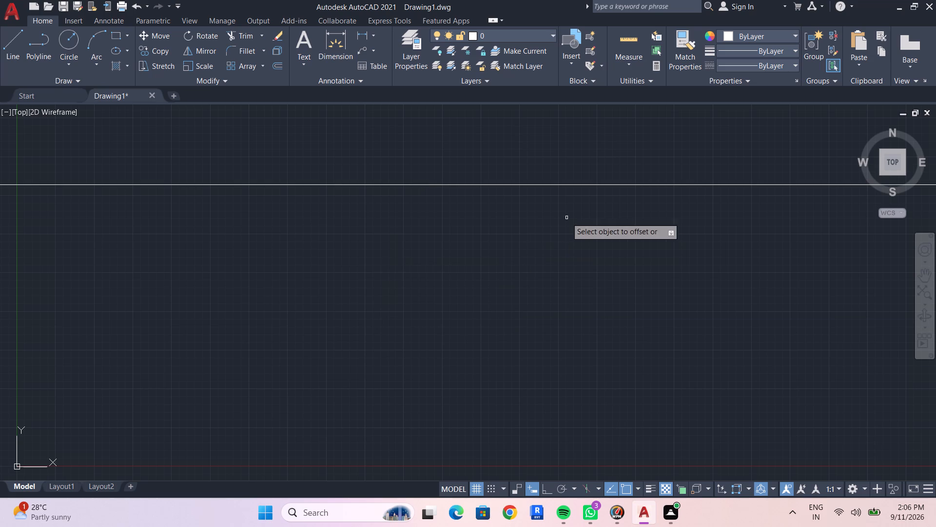
click(544, 183)
scroll(565, 396, down, 3)
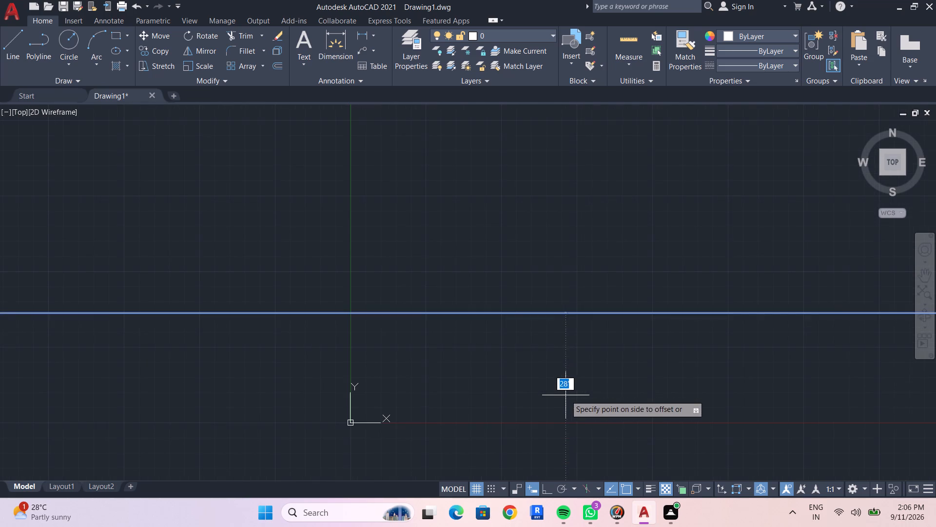
scroll(565, 395, down, 2)
middle_click(567, 391)
middle_drag(554, 186, 552, 147)
middle_drag(453, 230, 446, 200)
scroll(546, 344, down, 5)
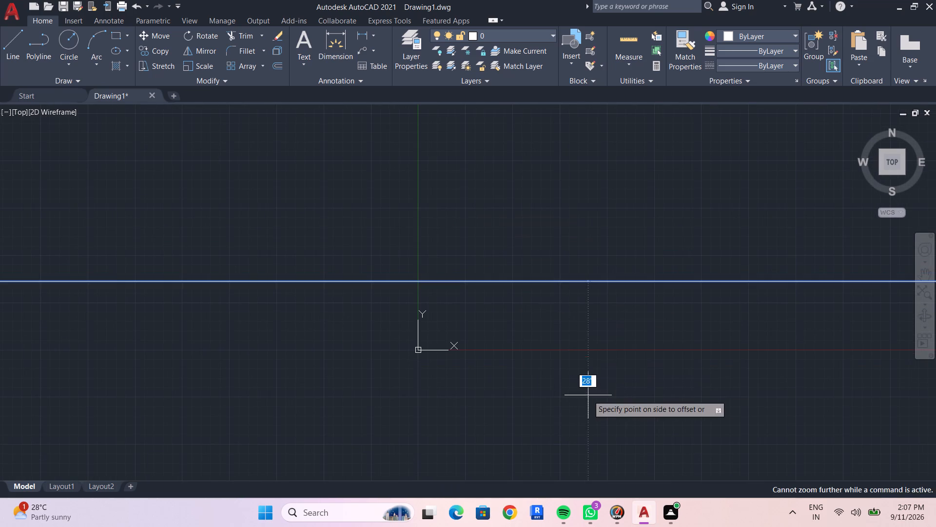
click(591, 401)
scroll(592, 402, down, 4)
middle_drag(593, 402, 502, 272)
scroll(551, 348, down, 2)
key(Escape)
key(Escape)
scroll(575, 365, down, 2)
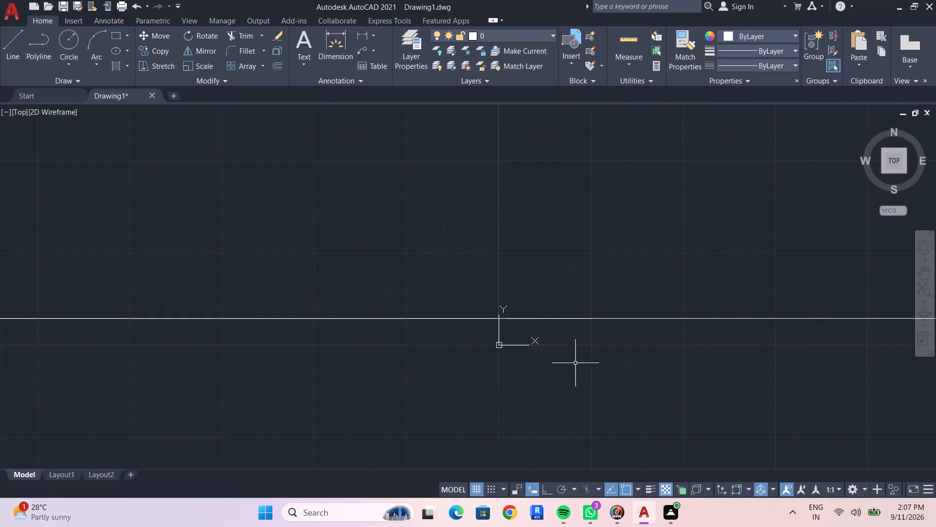
middle_drag(532, 290, 497, 251)
scroll(631, 396, down, 6)
middle_drag(655, 422, 386, 262)
scroll(287, 224, up, 4)
middle_drag(632, 340, 578, 295)
scroll(511, 139, up, 1)
scroll(625, 330, up, 1)
scroll(613, 343, down, 1)
middle_drag(617, 418, 552, 222)
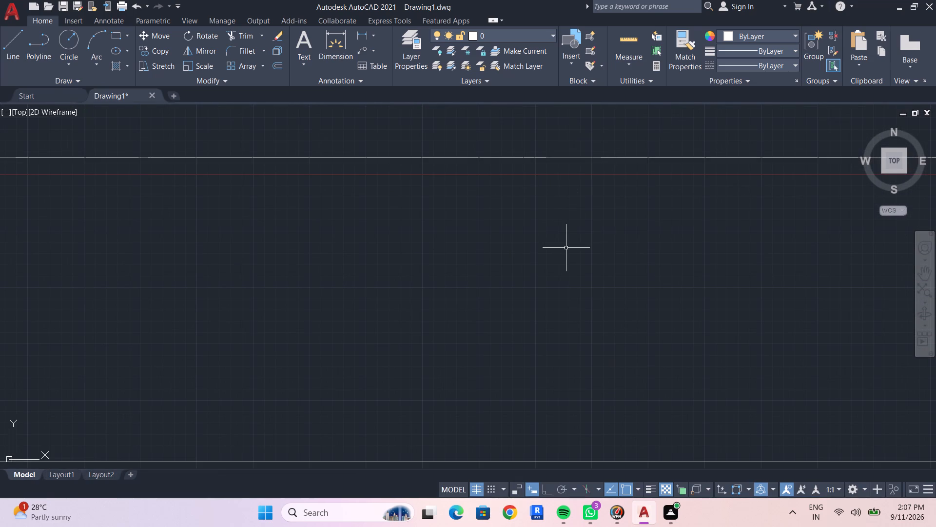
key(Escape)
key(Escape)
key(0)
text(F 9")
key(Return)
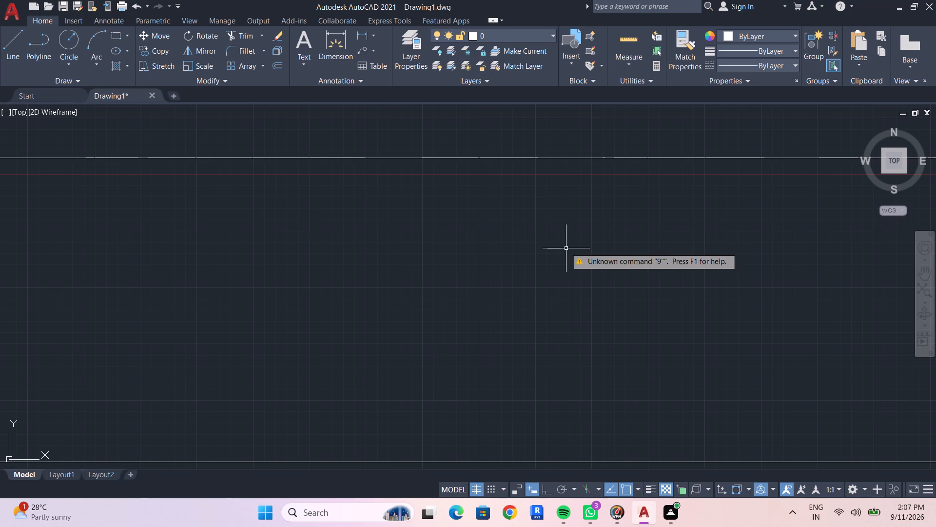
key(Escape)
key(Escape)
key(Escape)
Offset both horizontal construction lines 9" inward, the upper one downward and the lower one upward.
text(OF 9")
key(Return)
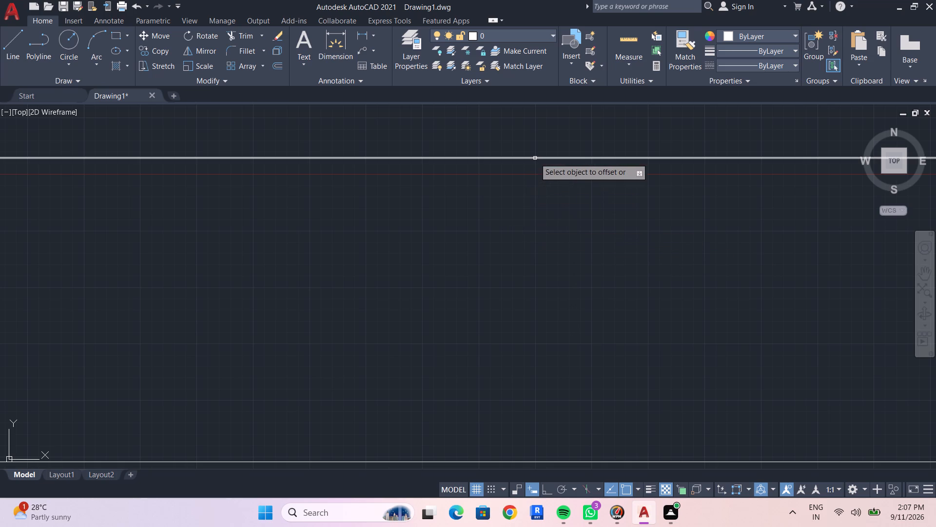
click(535, 158)
click(537, 173)
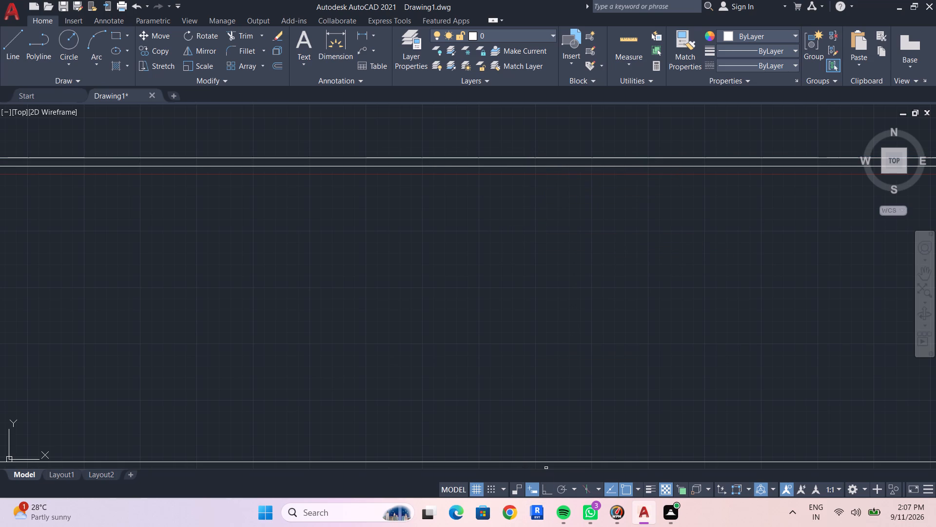
click(546, 463)
click(547, 451)
key(Escape)
key(Escape)
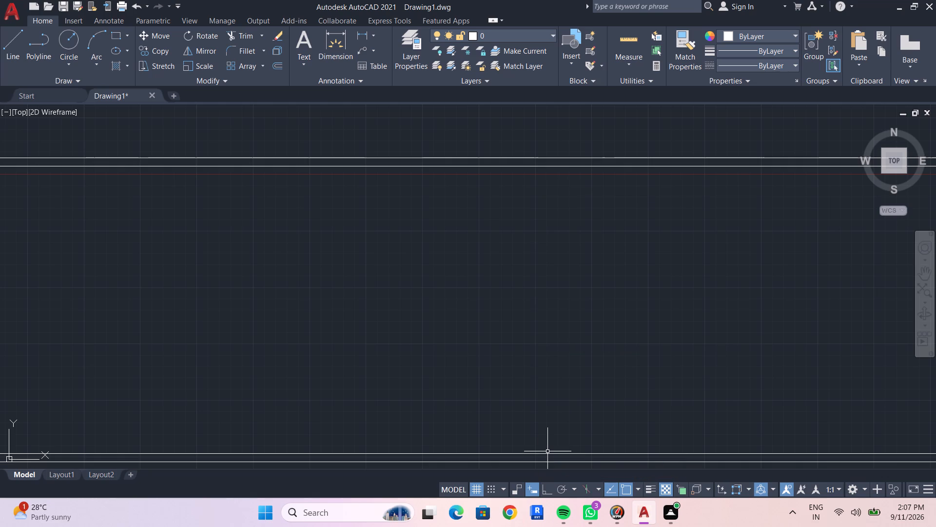
key(Escape)
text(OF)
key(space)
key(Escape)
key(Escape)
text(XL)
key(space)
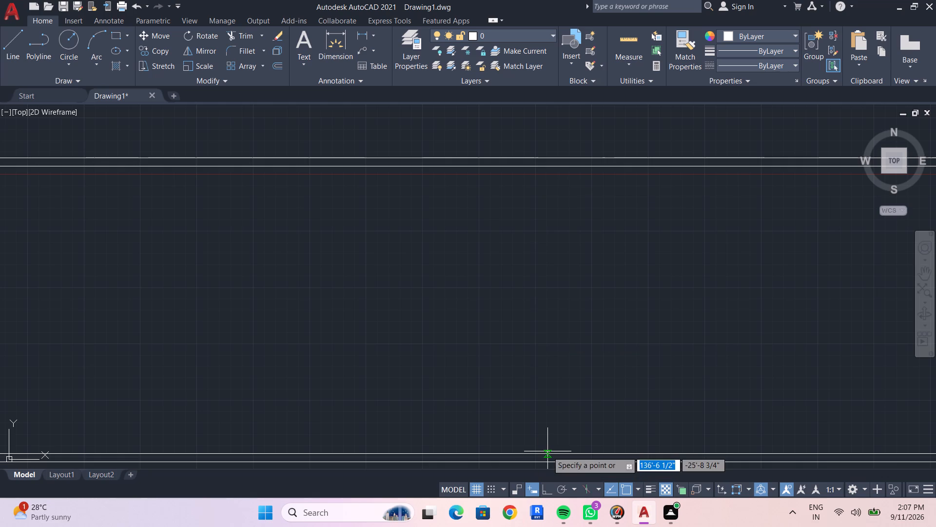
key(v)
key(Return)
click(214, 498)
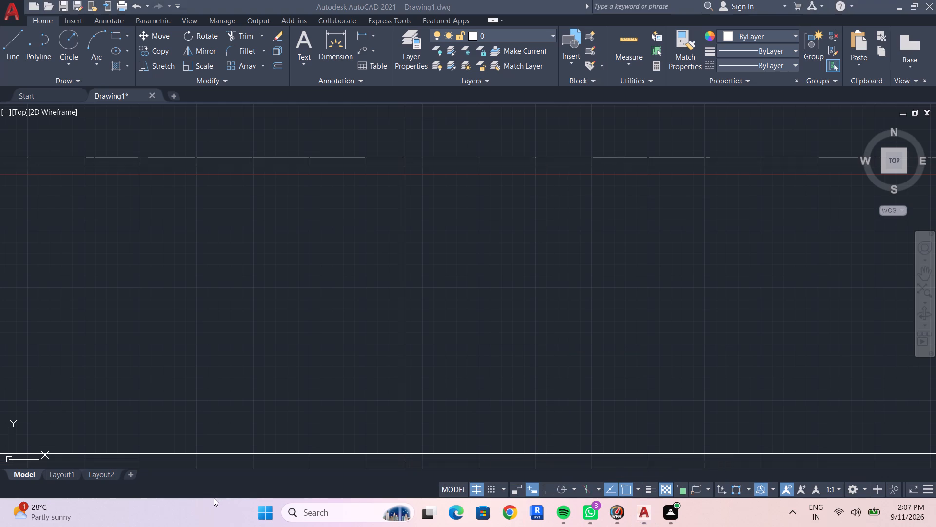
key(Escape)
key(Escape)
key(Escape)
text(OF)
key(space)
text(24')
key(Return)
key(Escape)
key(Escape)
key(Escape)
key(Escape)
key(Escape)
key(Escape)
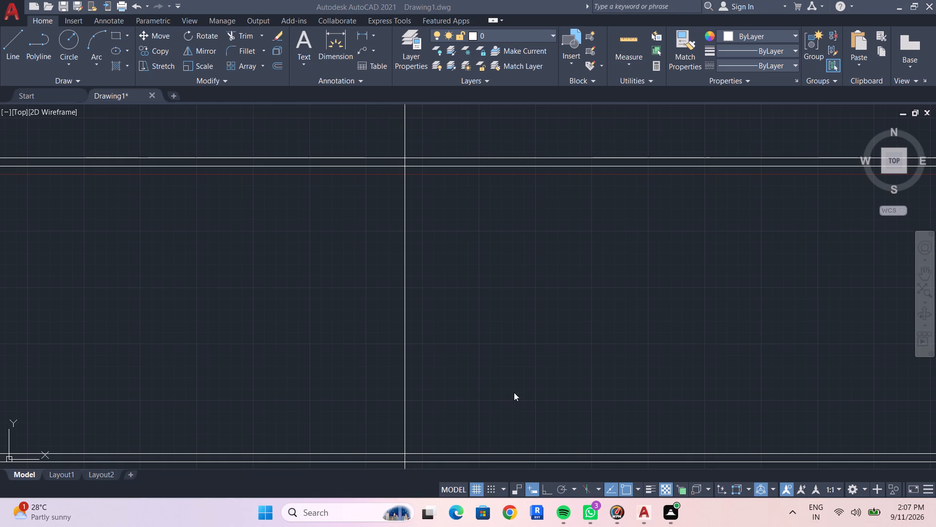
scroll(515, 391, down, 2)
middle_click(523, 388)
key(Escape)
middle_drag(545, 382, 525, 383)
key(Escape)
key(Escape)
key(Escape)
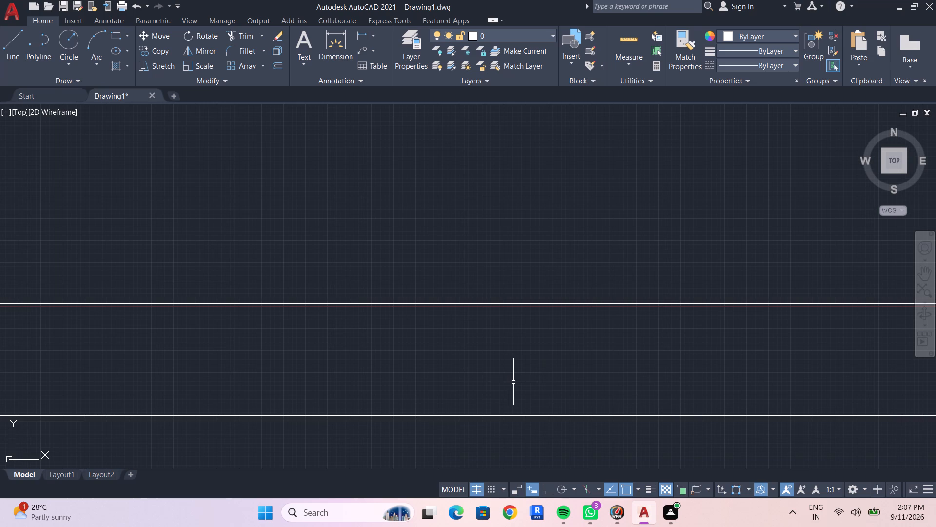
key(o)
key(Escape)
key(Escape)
Place a vertical construction line across the horizontal line pairs at about X 137'-8 1/4".
text(XK)
key(BackSpace)
text(L)
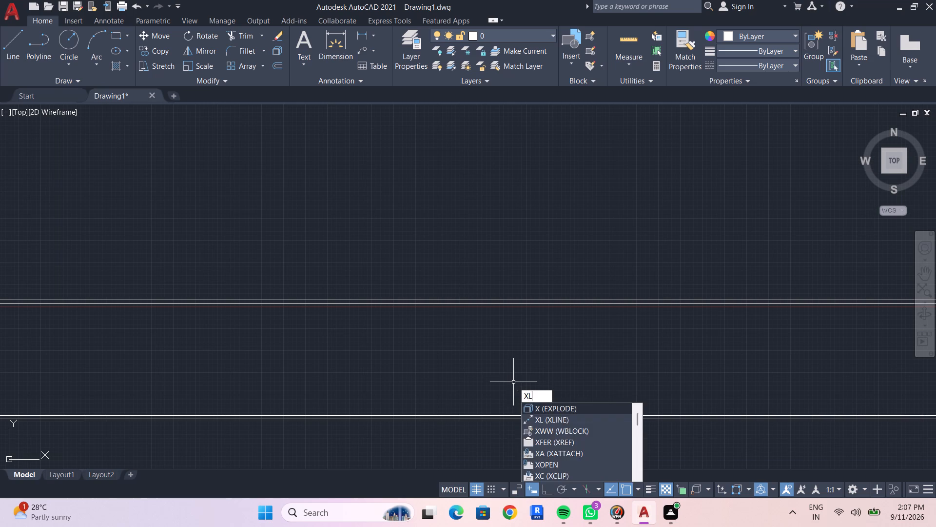
key(space)
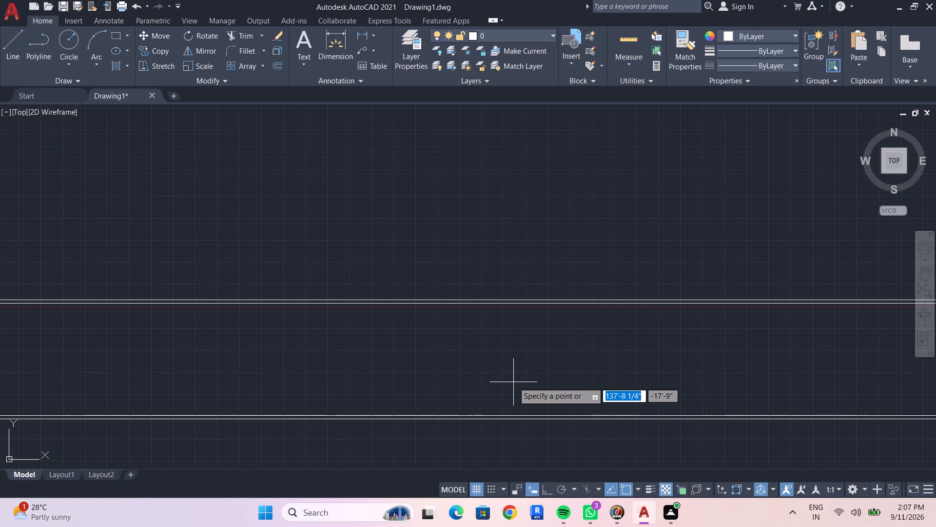
text(V)
key(space)
click(513, 382)
key(Escape)
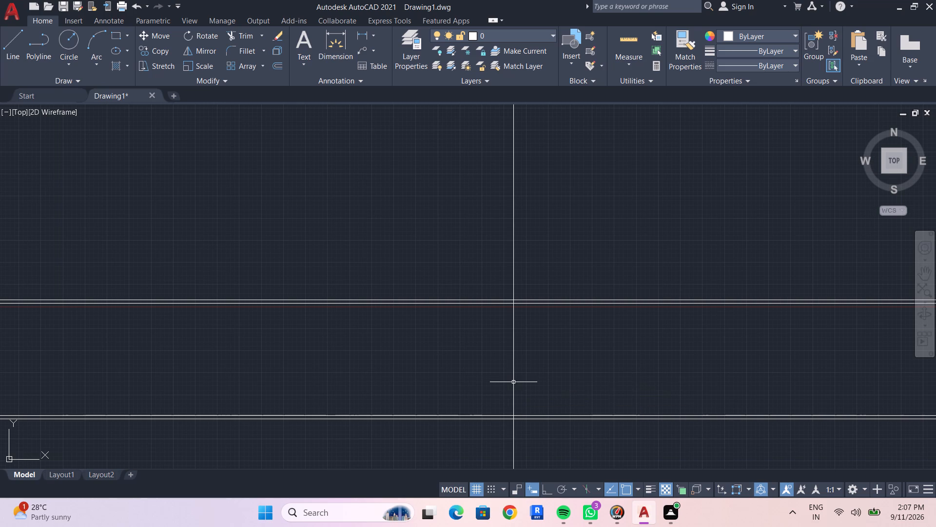
key(Escape)
key(Escape)
Offset the vertical construction line 24' to its right.
text(OF)
key(space)
text(24)
key(apostrophe)
key(Return)
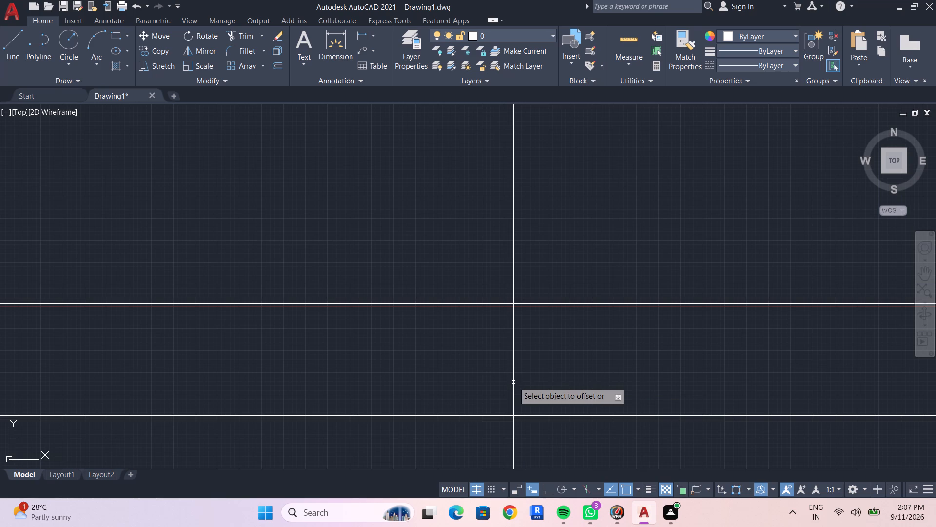
click(513, 383)
click(763, 367)
key(Escape)
key(Escape)
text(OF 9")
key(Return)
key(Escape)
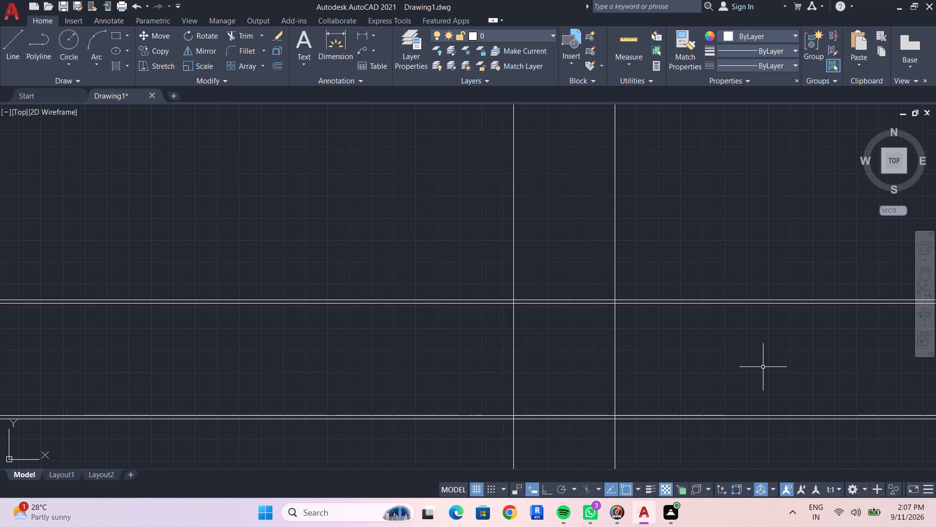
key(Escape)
Offset the left vertical construction line 9" inward, toward the right vertical line.
text(OF 9")
key(shift+Return)
scroll(441, 426, up, 2)
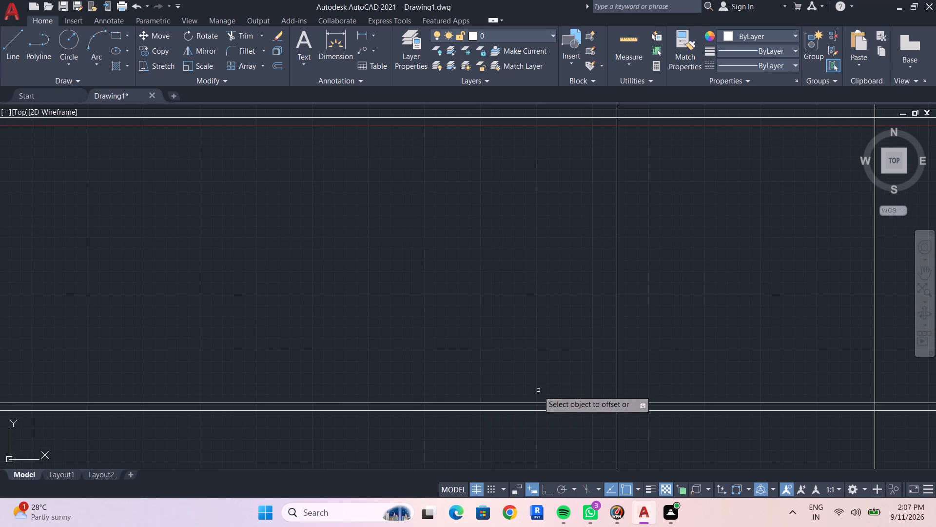
click(617, 359)
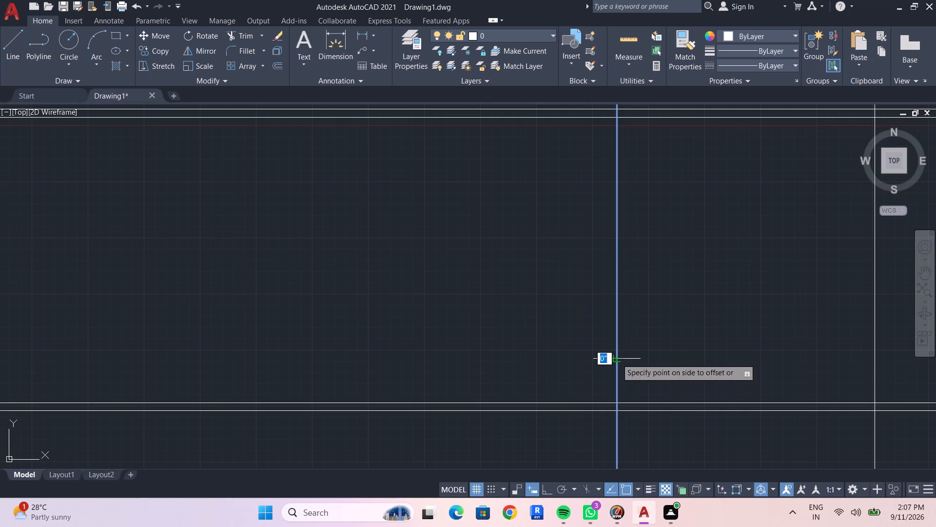
click(633, 358)
key(Escape)
key(Escape)
Offset the right vertical construction line 9" inward, toward the left vertical line pair.
text(OF 9")
key(Return)
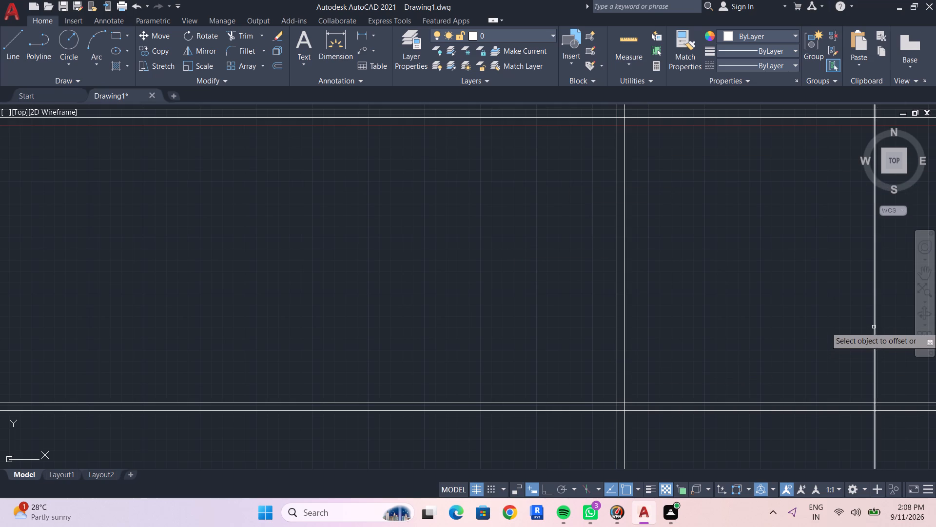
click(873, 327)
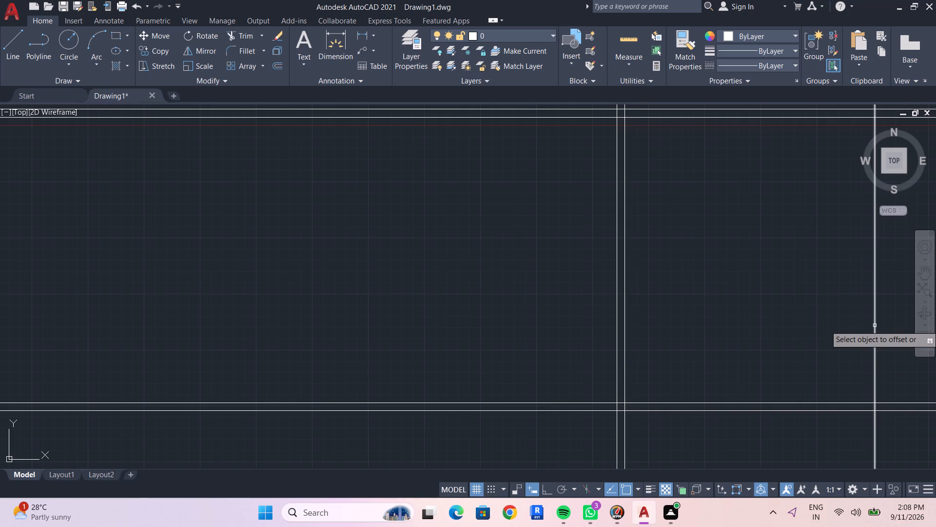
click(875, 325)
click(858, 331)
key(Escape)
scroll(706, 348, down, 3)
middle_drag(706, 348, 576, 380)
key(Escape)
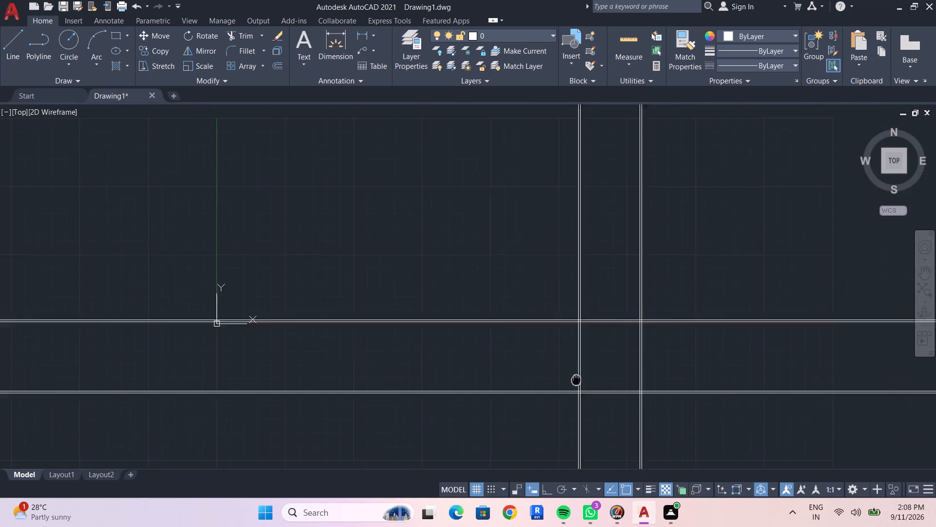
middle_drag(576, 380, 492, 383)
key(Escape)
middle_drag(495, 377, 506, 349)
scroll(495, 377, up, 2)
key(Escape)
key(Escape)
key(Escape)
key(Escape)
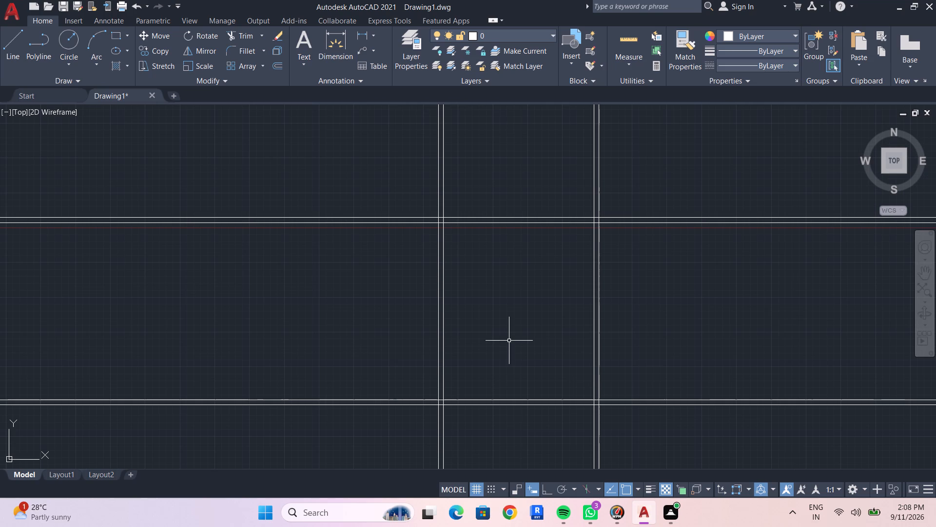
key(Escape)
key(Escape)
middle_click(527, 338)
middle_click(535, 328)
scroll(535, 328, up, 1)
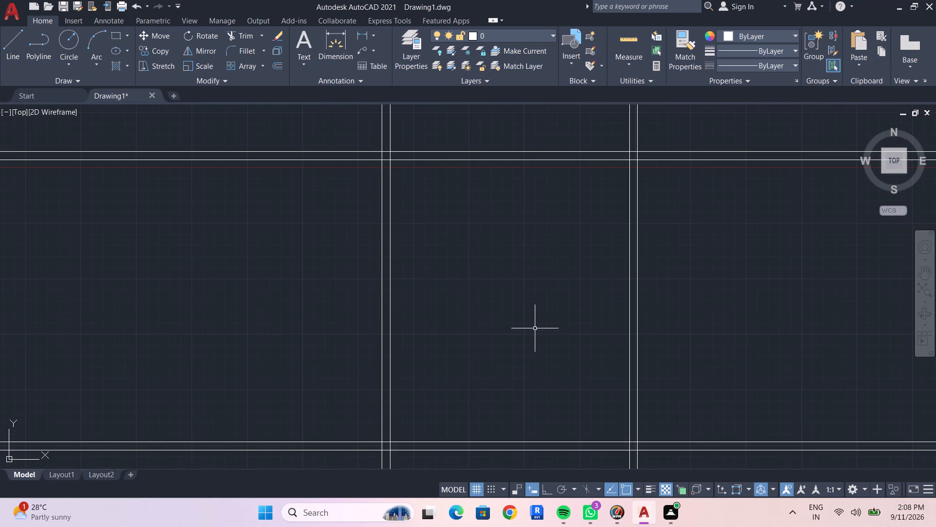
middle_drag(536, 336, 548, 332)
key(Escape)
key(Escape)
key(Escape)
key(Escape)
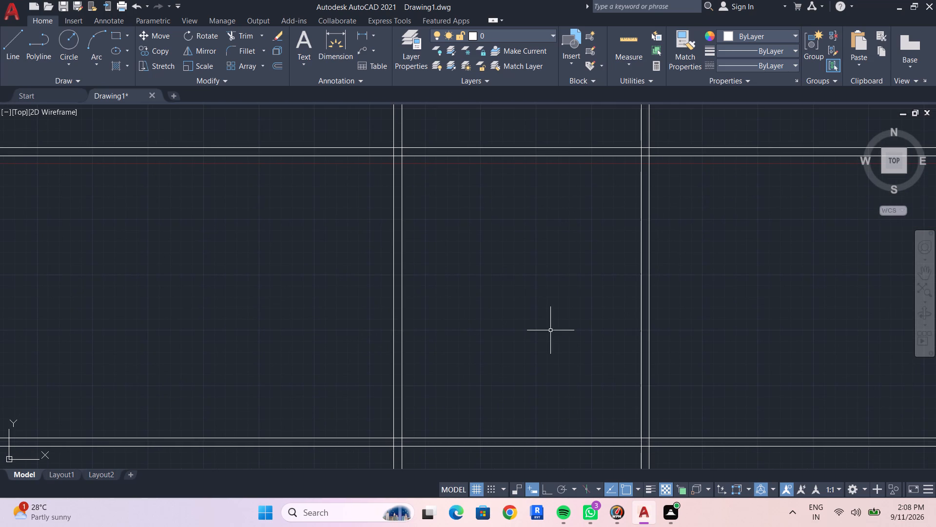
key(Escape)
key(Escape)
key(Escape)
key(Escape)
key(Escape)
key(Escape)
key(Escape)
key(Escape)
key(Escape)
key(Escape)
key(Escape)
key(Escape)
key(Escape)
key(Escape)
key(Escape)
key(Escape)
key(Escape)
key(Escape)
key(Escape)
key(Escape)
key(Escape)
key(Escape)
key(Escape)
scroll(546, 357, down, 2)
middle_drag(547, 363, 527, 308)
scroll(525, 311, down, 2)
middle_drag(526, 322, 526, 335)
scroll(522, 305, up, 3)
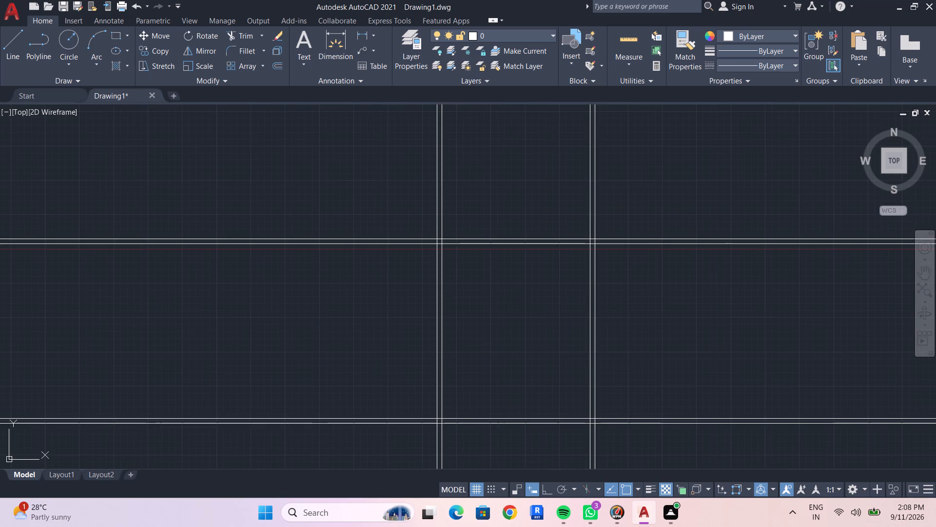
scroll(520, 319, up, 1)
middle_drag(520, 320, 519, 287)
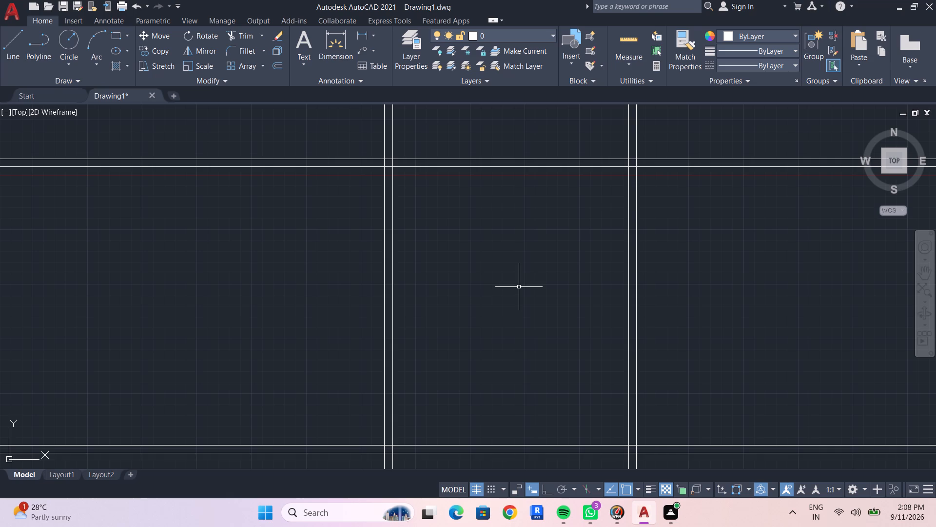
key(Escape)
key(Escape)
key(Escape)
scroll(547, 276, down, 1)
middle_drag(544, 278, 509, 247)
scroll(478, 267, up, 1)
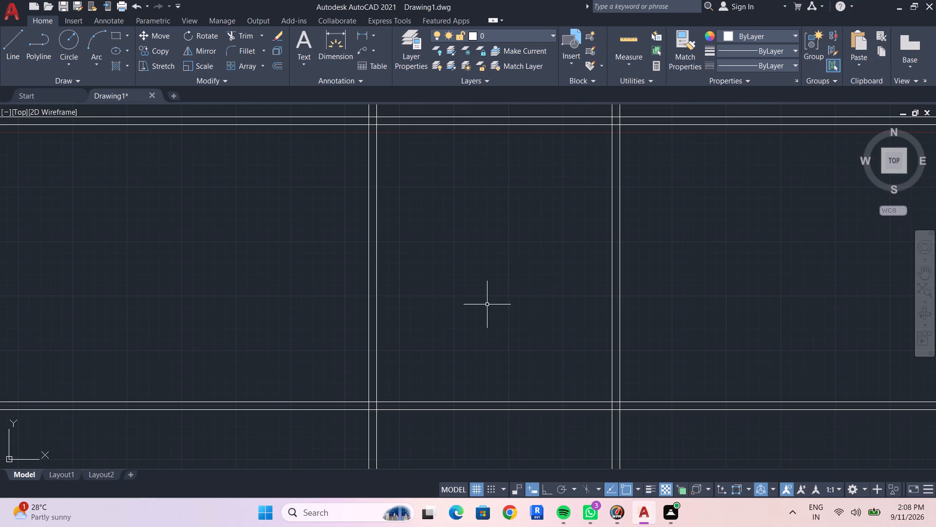
Trim away all construction line ends projecting beyond the outer rectangle on all four sides.
scroll(500, 296, down, 1)
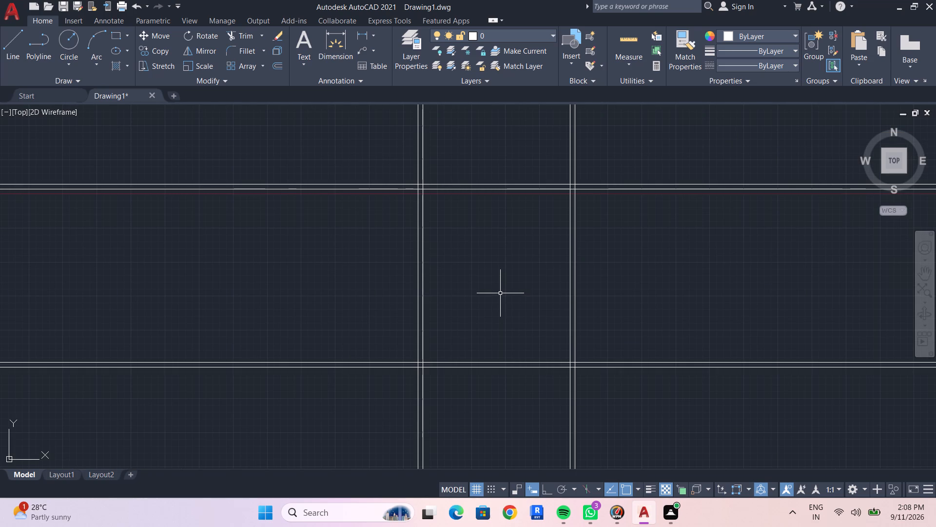
text(TR)
key(Return)
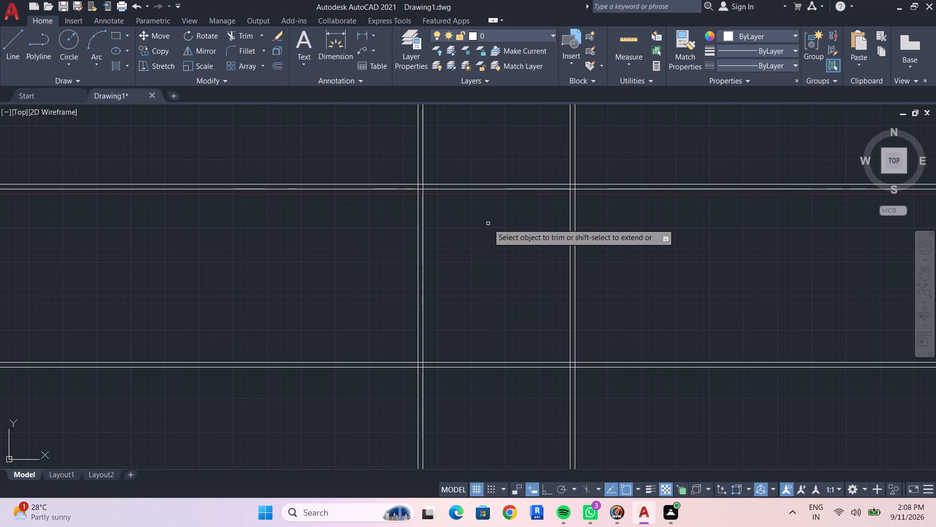
drag(642, 151, 626, 417)
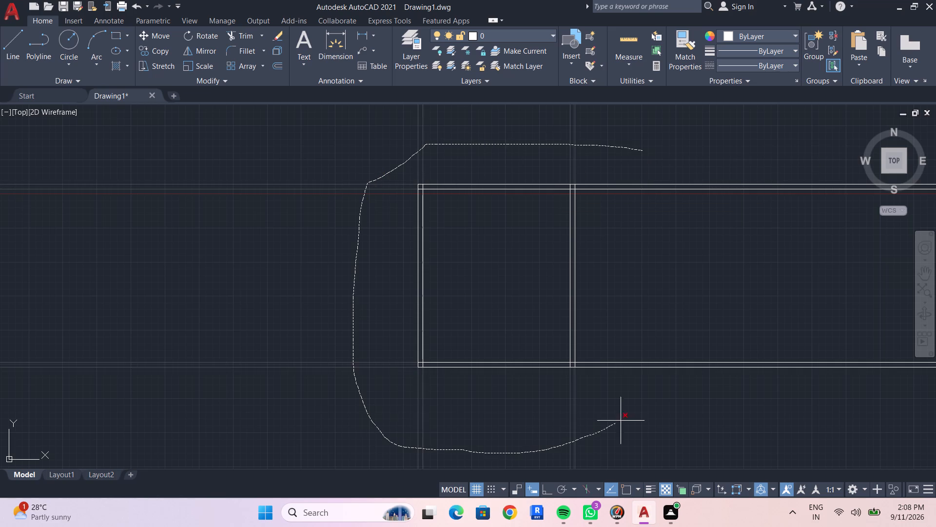
drag(626, 417, 670, 166)
key(Escape)
key(Escape)
key(Escape)
key(Escape)
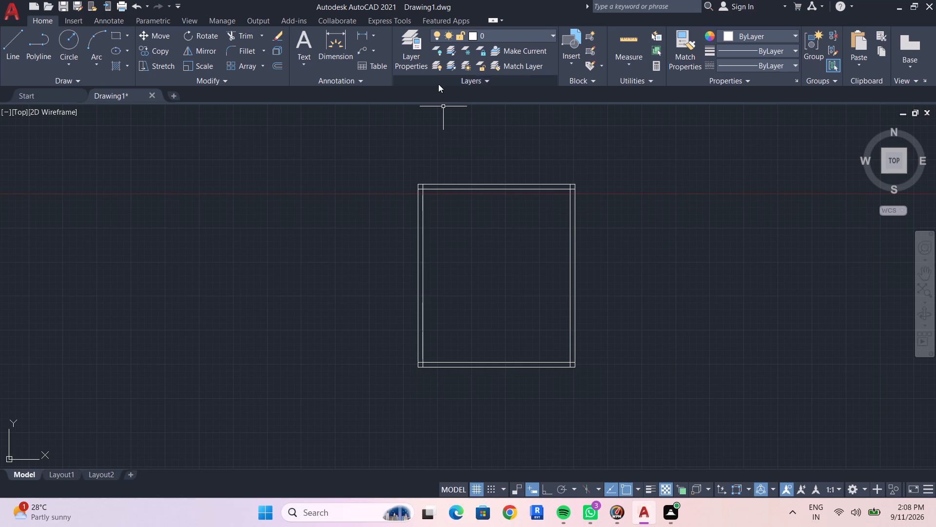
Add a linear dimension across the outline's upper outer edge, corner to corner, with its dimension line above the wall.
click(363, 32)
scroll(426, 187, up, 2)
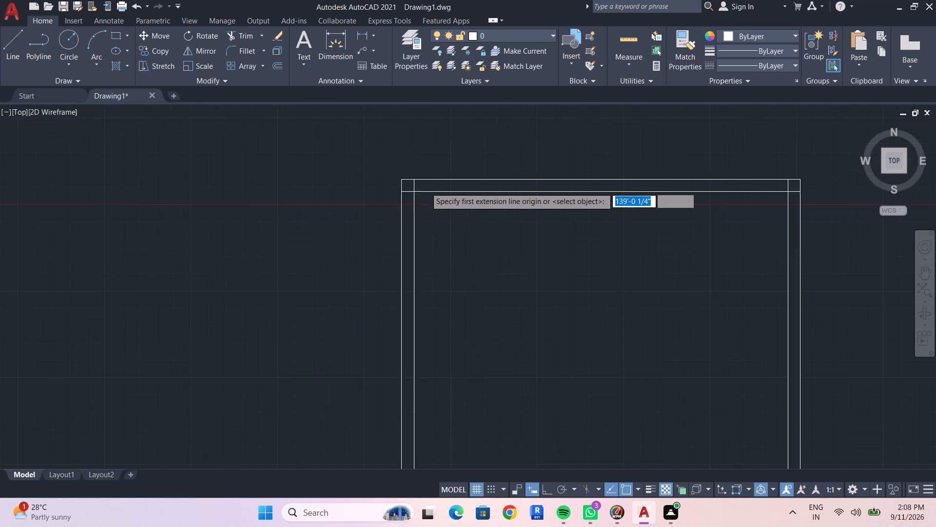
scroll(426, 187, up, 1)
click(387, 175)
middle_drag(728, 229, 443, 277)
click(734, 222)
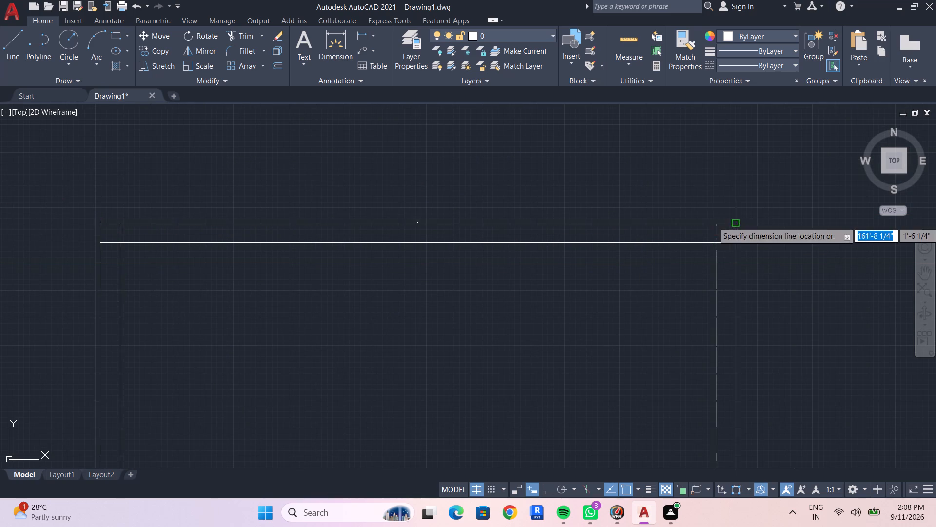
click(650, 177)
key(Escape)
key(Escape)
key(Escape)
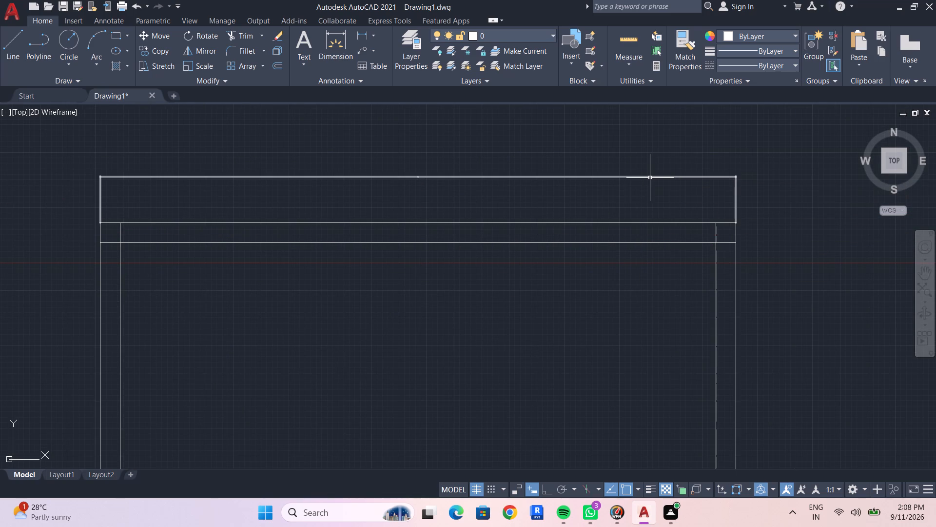
Set the Standard text style's height to 8" and make that style current.
key(s)
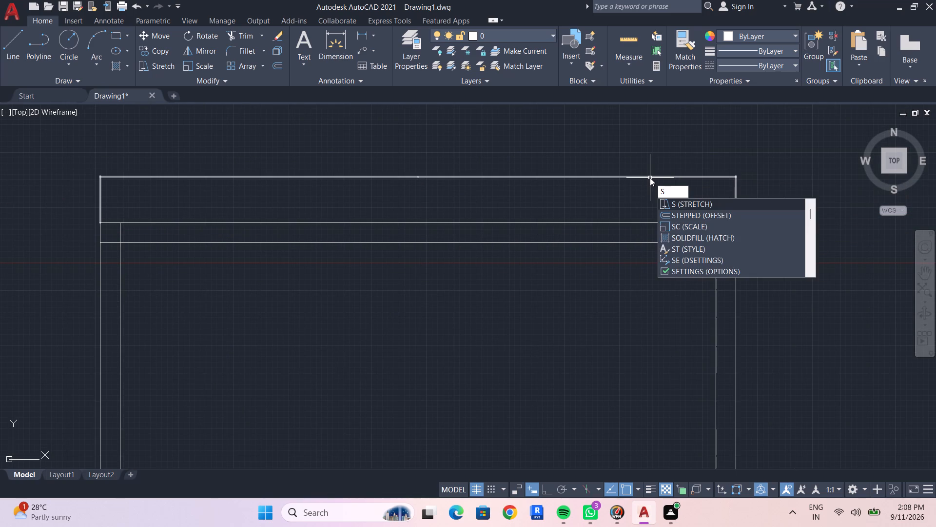
key(t)
key(Return)
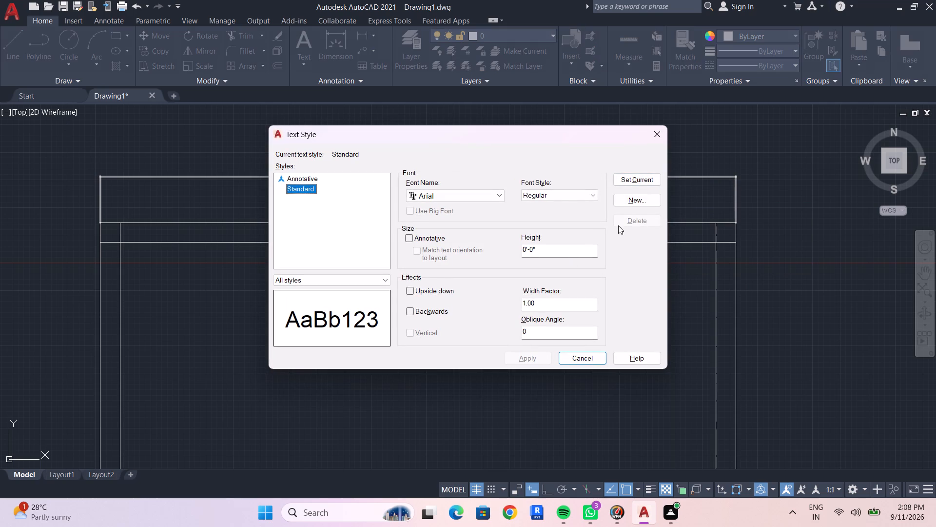
drag(556, 245, 498, 249)
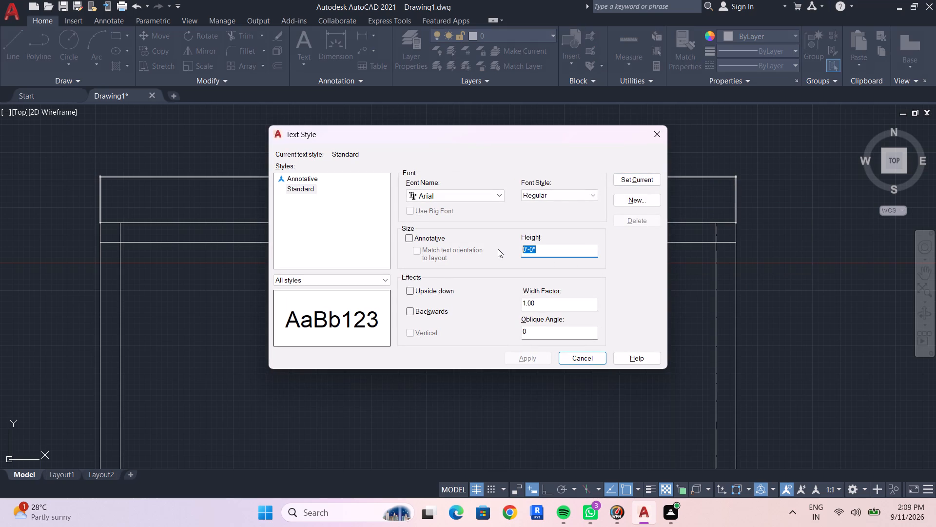
text(8")
key(Return)
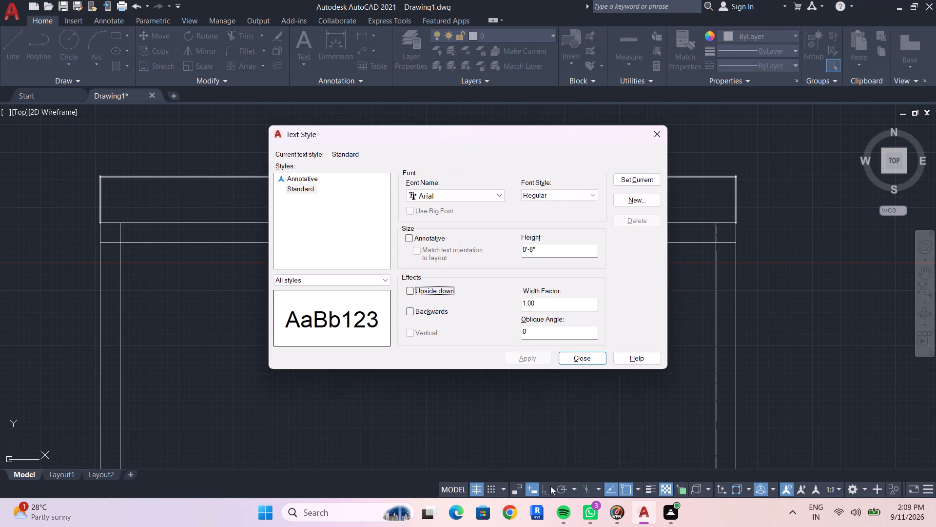
click(644, 183)
click(580, 356)
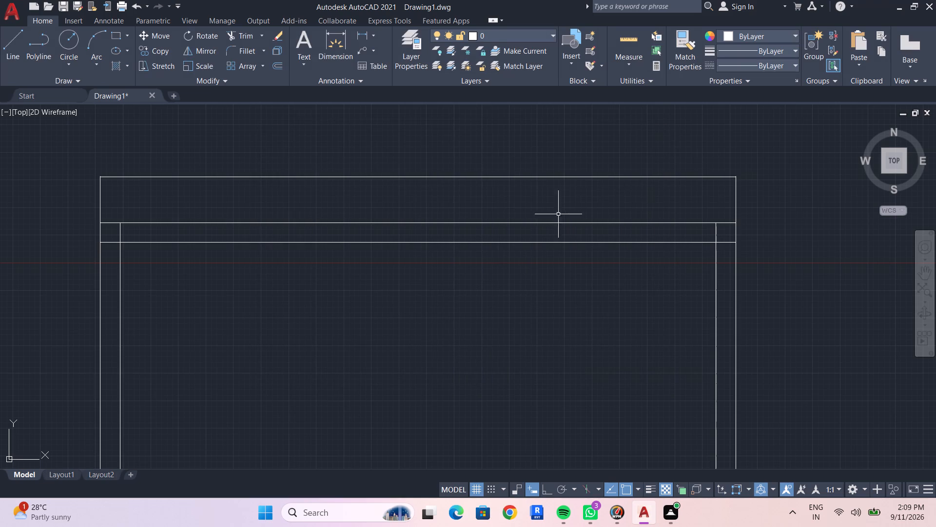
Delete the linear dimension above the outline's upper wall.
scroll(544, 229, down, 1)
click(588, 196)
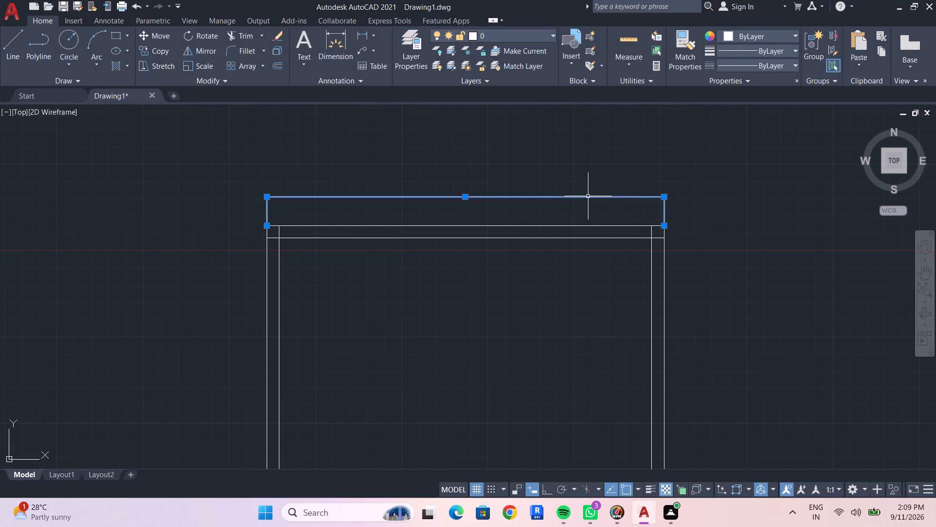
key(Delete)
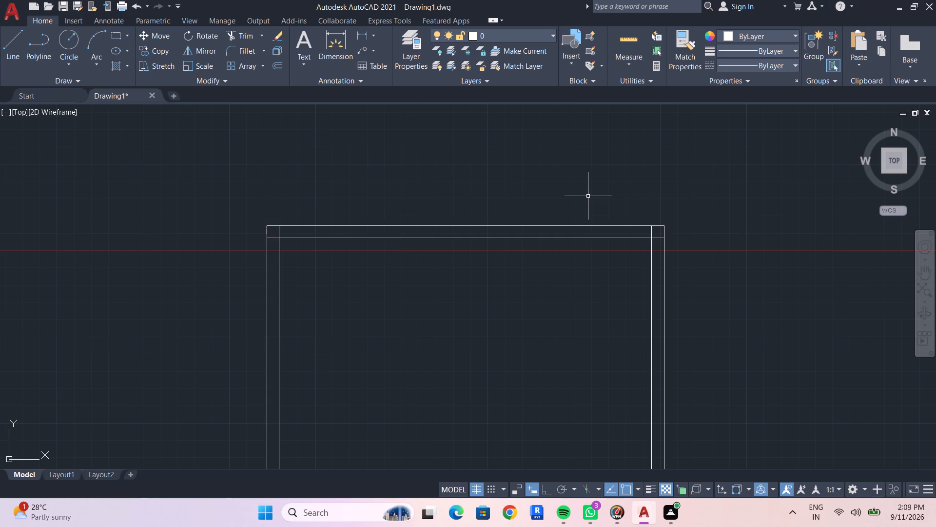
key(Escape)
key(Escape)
Add a linear dimension between the upper outer corners, with its dimension line about 2'-1 1/2" above the wall.
click(362, 36)
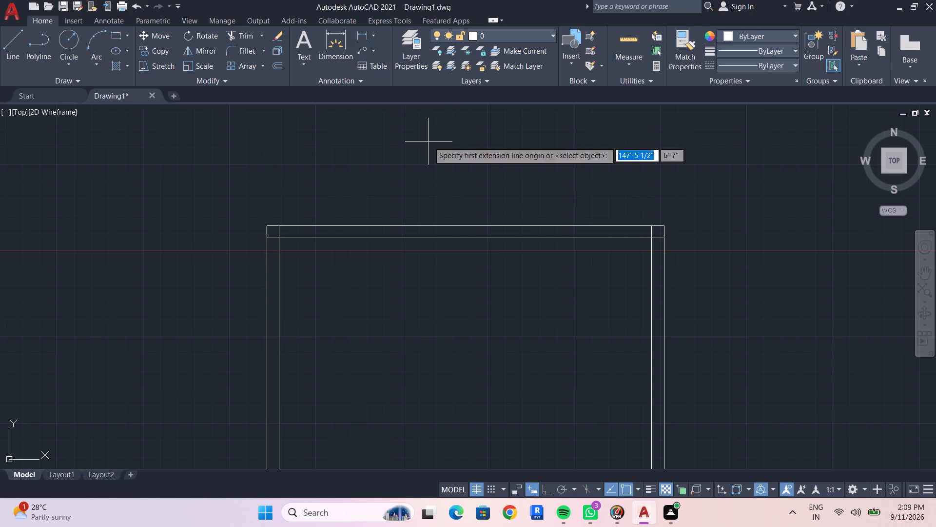
click(267, 227)
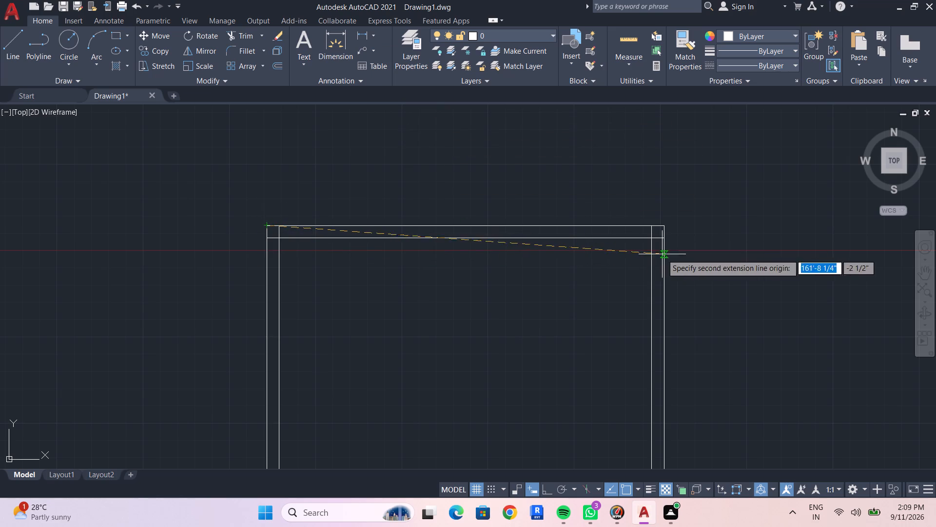
click(662, 224)
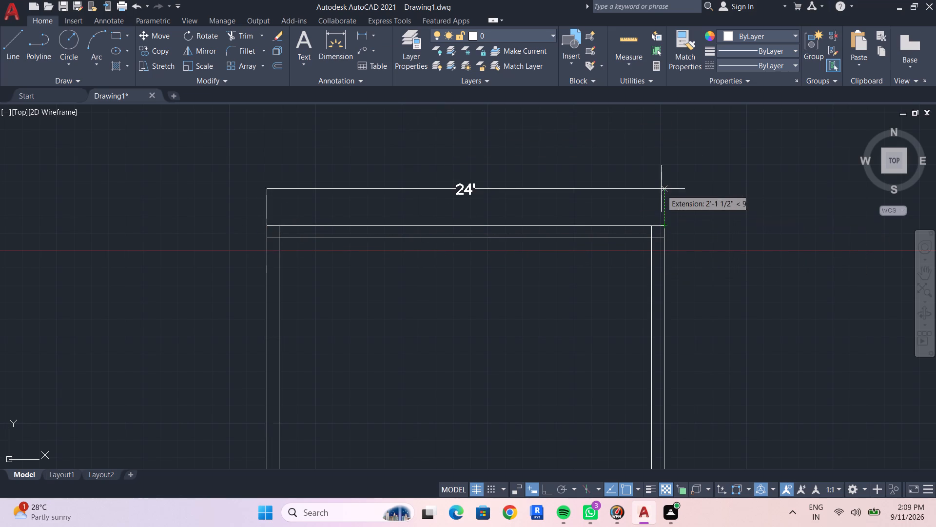
click(661, 187)
key(Escape)
key(Escape)
Add a vertical linear dimension between the right wall's upper and lower outer corners, placed outside to the right.
scroll(549, 283, down, 1)
middle_drag(548, 296, 579, 169)
scroll(579, 169, down, 1)
middle_drag(565, 243, 513, 297)
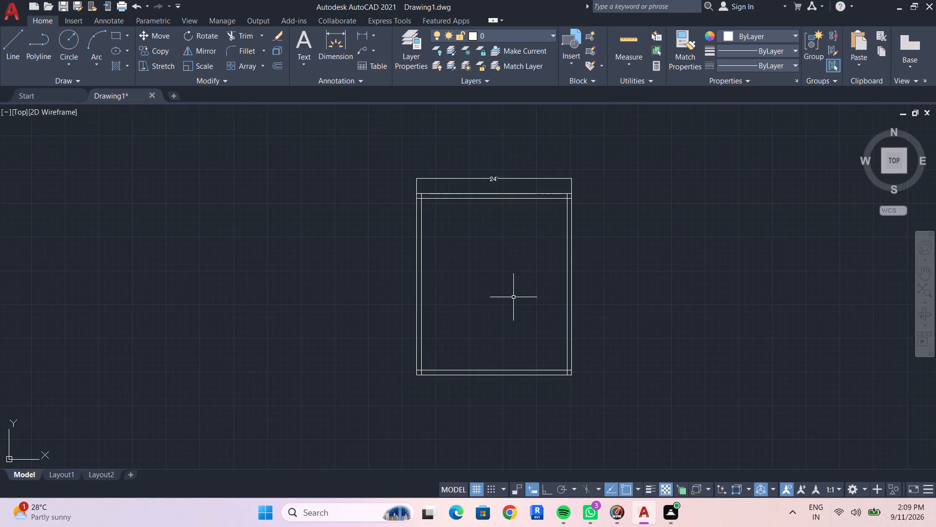
key(Escape)
key(Escape)
click(364, 35)
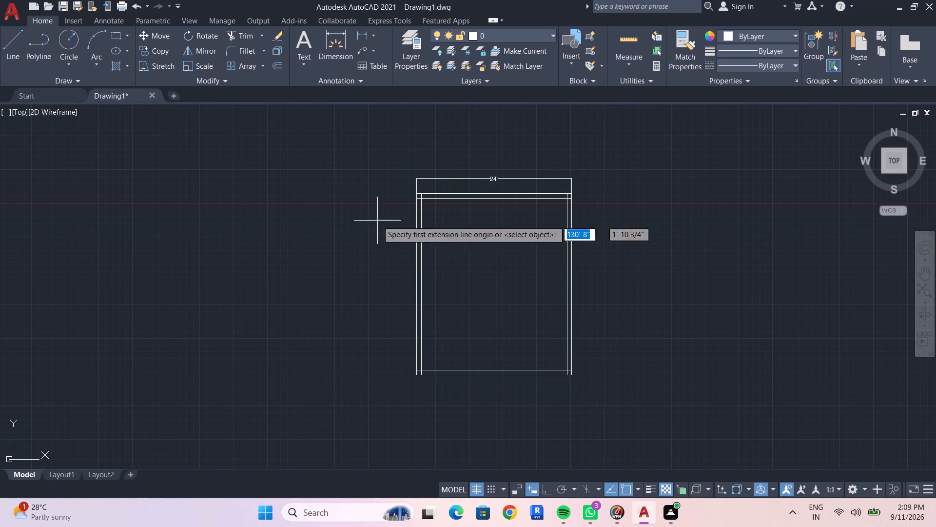
scroll(604, 203, up, 4)
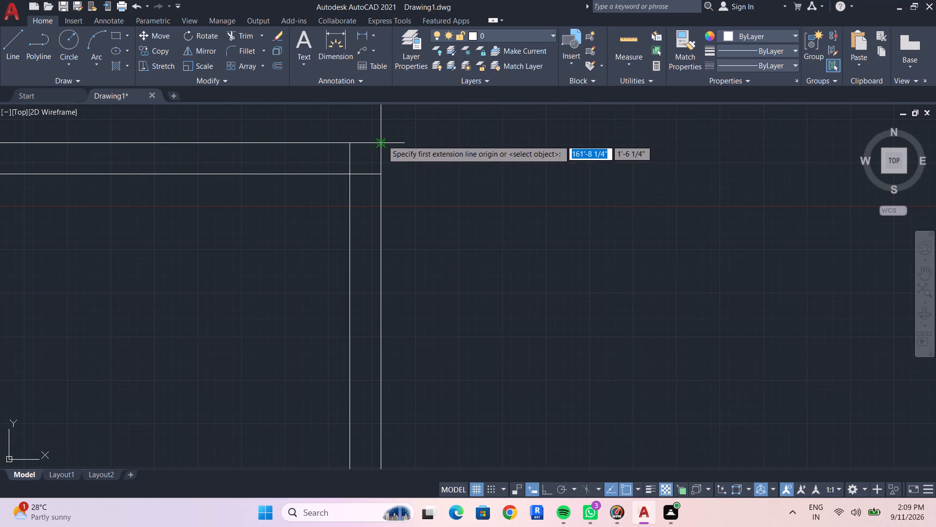
click(383, 140)
middle_drag(408, 320, 441, 134)
scroll(455, 239, down, 2)
scroll(474, 307, up, 1)
scroll(478, 319, down, 6)
scroll(479, 364, up, 1)
scroll(479, 364, down, 1)
scroll(480, 364, up, 3)
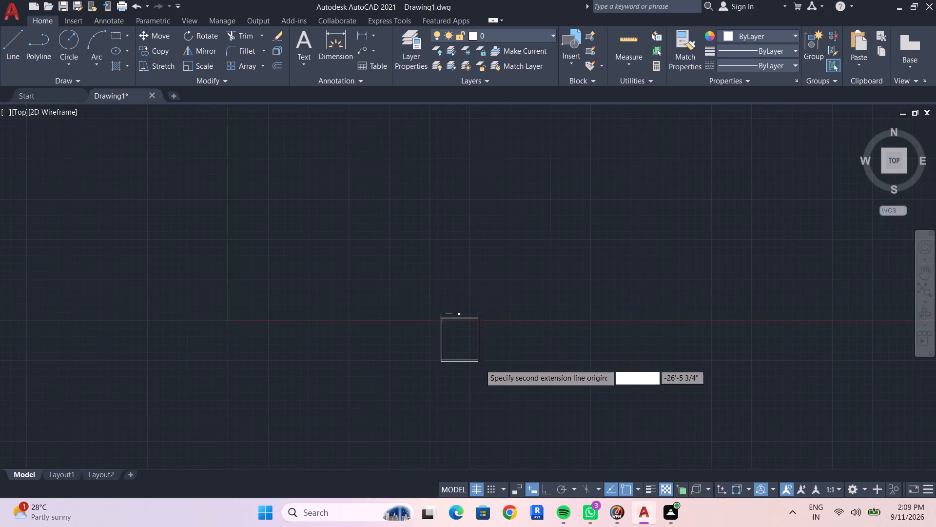
scroll(469, 357, up, 2)
click(455, 348)
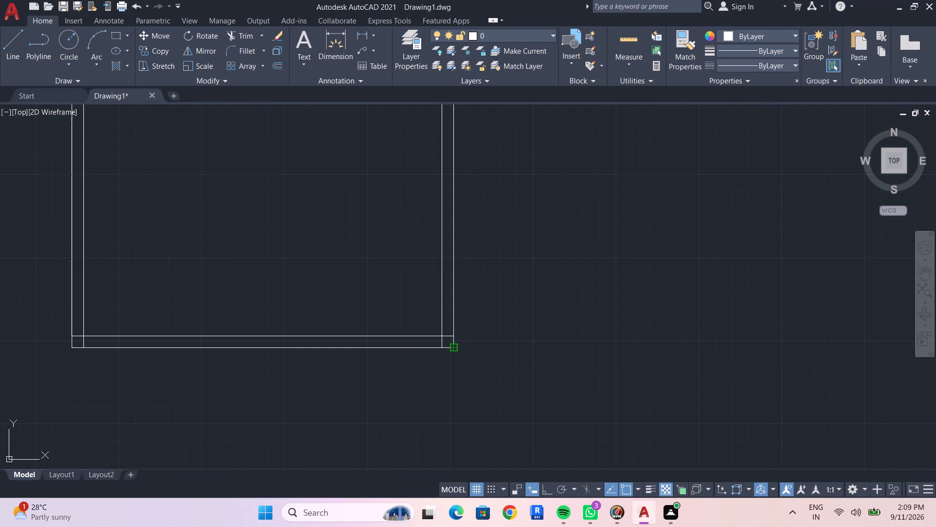
click(531, 324)
key(Escape)
scroll(489, 302, down, 2)
middle_drag(512, 359, 533, 391)
key(Escape)
scroll(445, 281, up, 1)
middle_drag(456, 303, 461, 316)
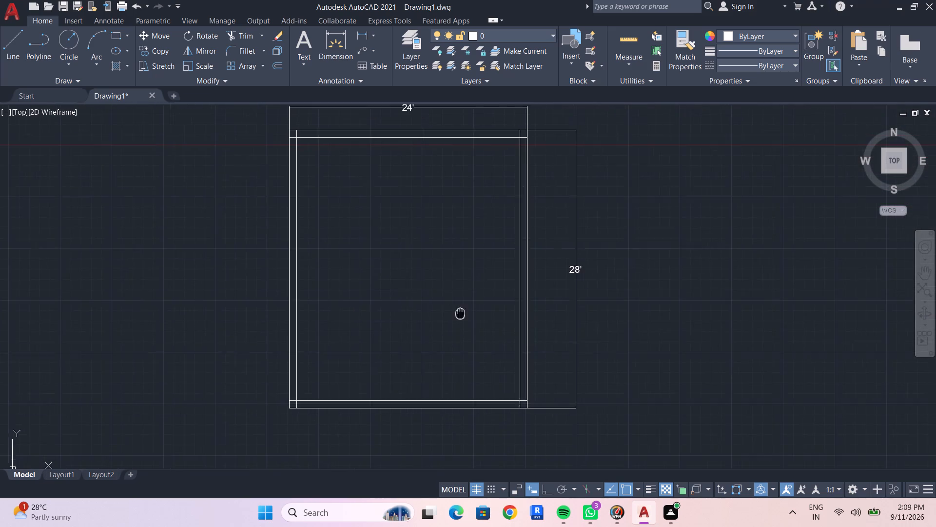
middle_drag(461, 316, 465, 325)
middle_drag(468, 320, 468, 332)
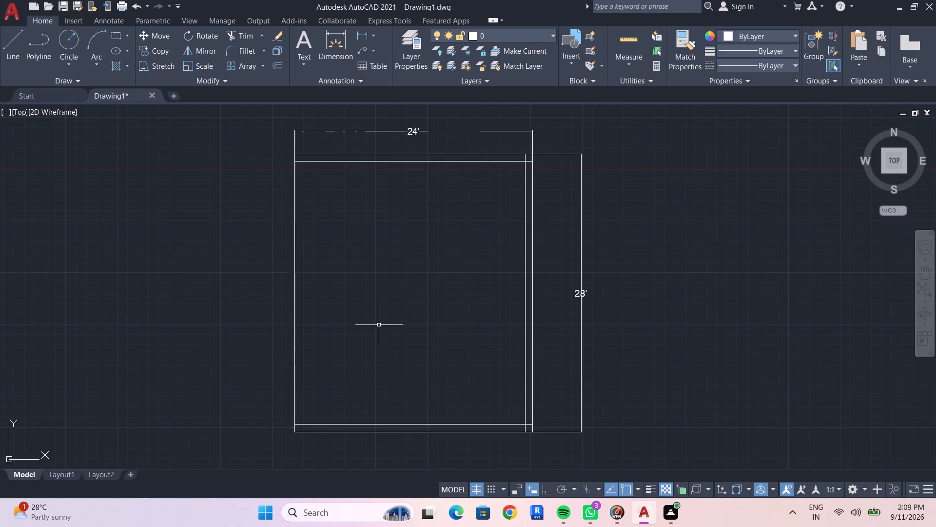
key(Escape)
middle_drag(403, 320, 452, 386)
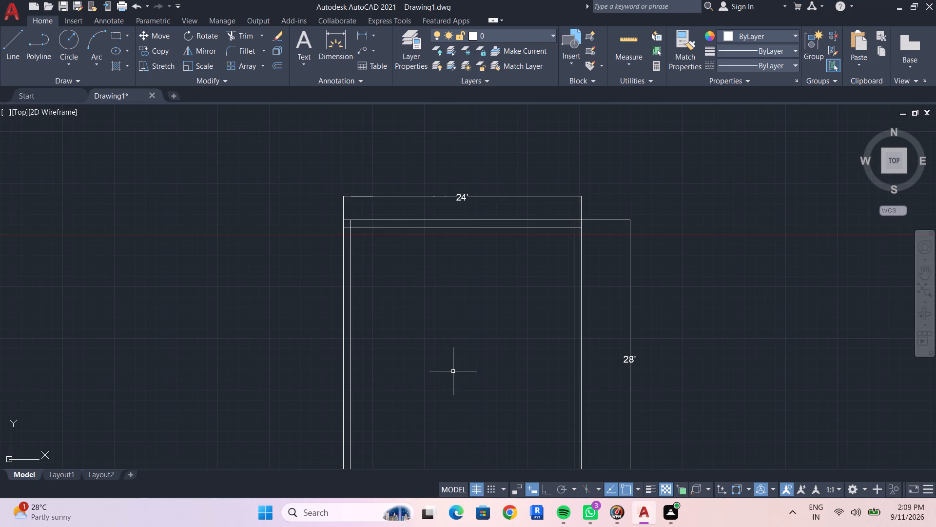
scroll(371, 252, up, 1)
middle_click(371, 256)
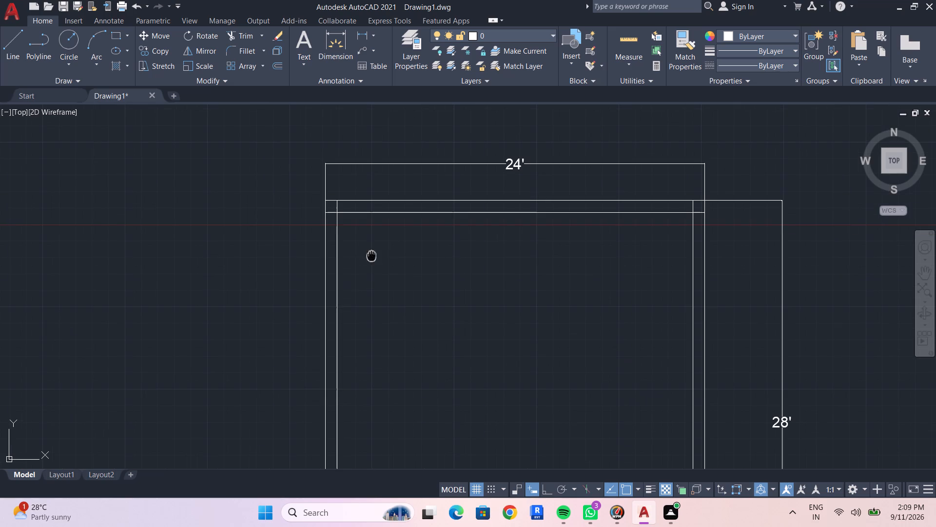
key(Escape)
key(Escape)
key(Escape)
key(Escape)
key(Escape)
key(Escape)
Offset the left wall's inner line 11'6" towards the inside of the outline.
text(OF)
key(space)
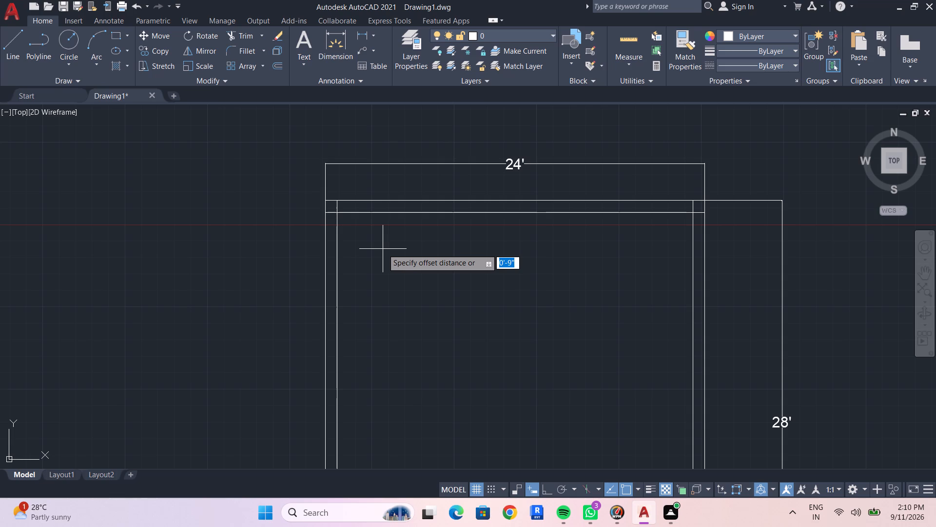
text(11)
key(apostrophe)
text(6")
key(Return)
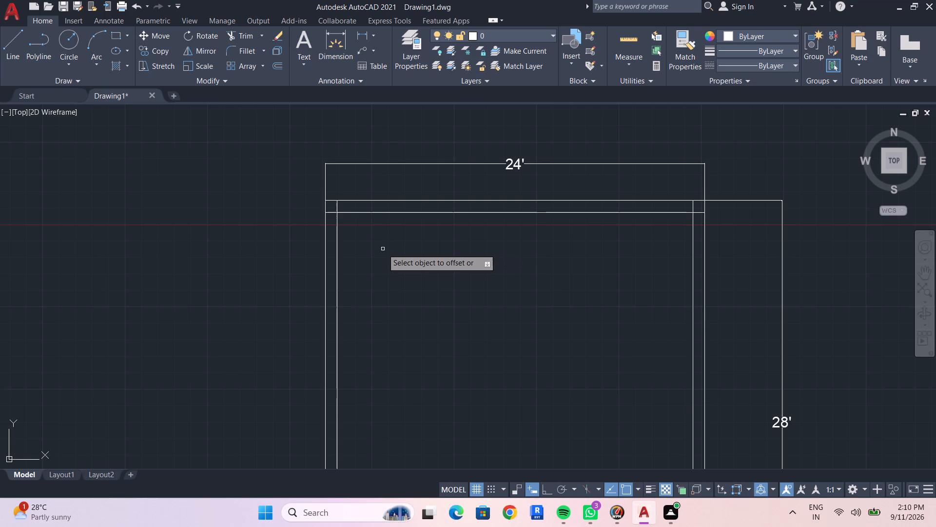
click(338, 304)
click(475, 309)
key(Escape)
key(Escape)
Offset the new vertical partition line 6" towards the right wall to give the partition its thickness.
text(OF 6)
key(shift+quotedbl)
key(Return)
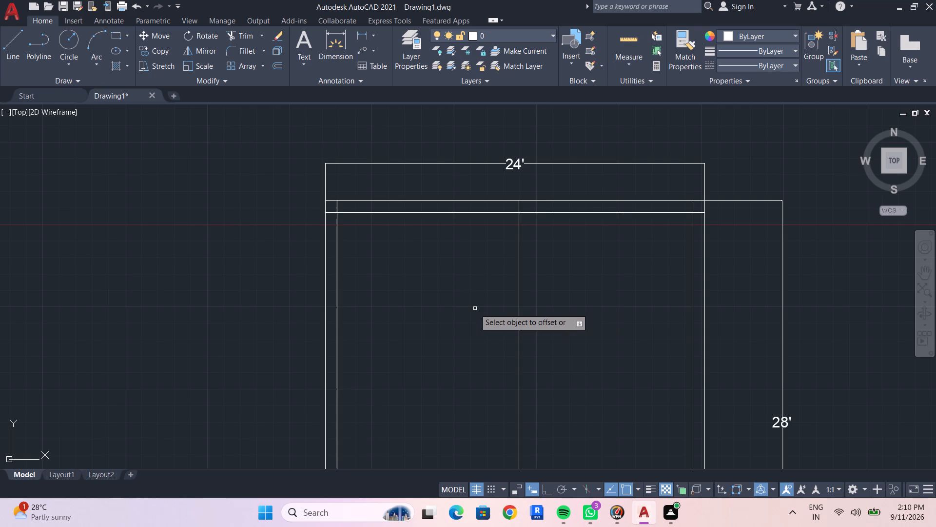
click(518, 324)
click(542, 326)
key(Escape)
key(Escape)
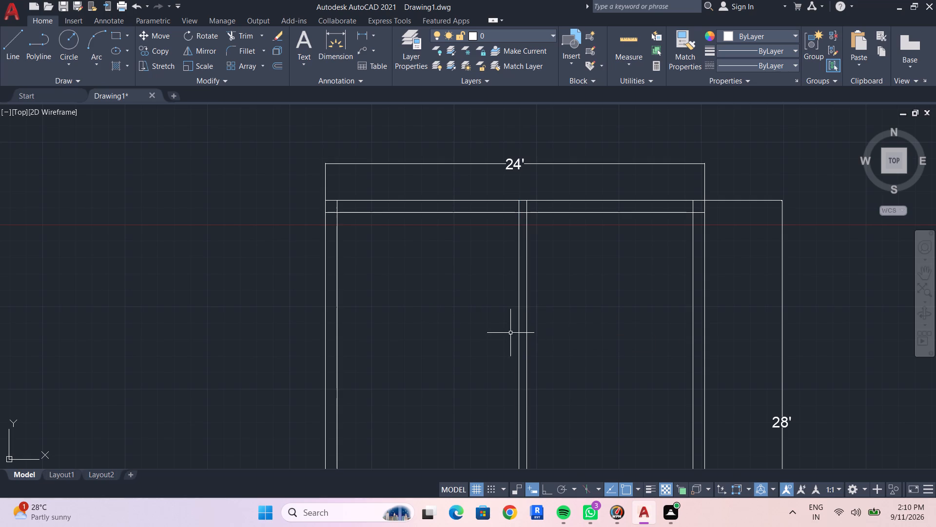
Offset the upper wall's inner line 7'9" downward into the outline.
scroll(507, 333, down, 1)
middle_drag(507, 333, 500, 319)
key(Escape)
key(Escape)
middle_drag(468, 299, 452, 324)
scroll(453, 324, up, 1)
key(Escape)
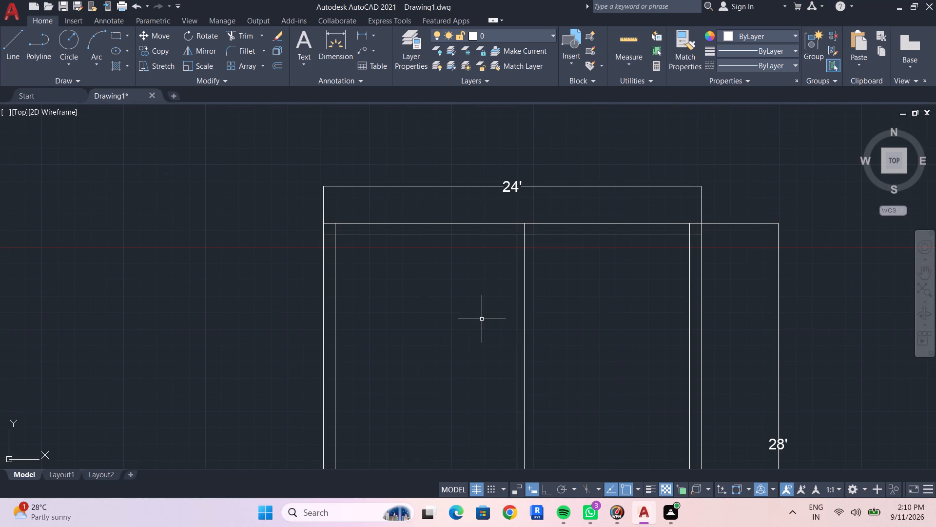
key(Escape)
key(Escape)
text(OF)
key(space)
text(7'9")
key(shift+Return)
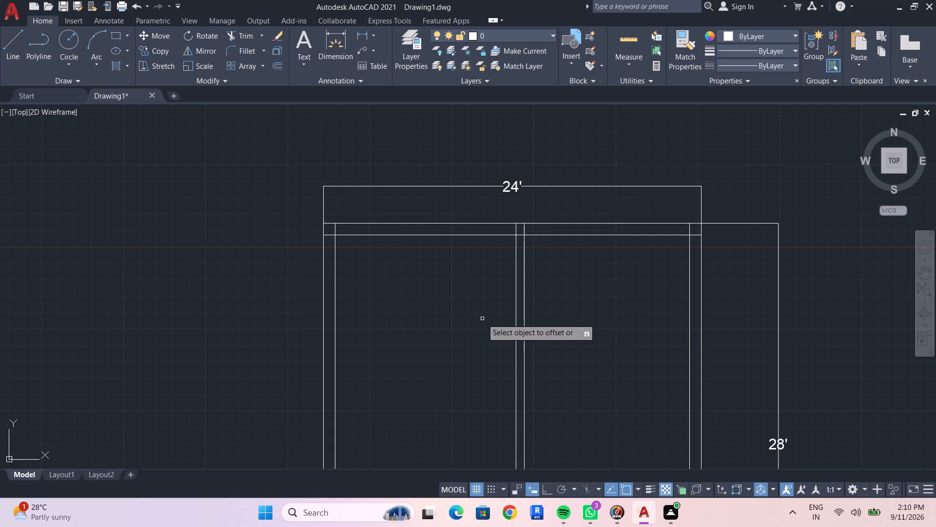
click(447, 236)
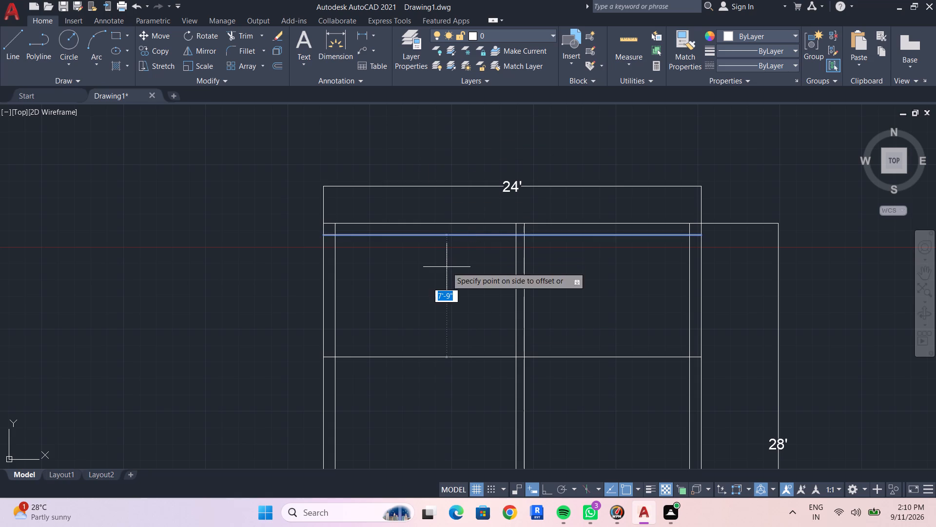
click(447, 282)
key(Escape)
key(Escape)
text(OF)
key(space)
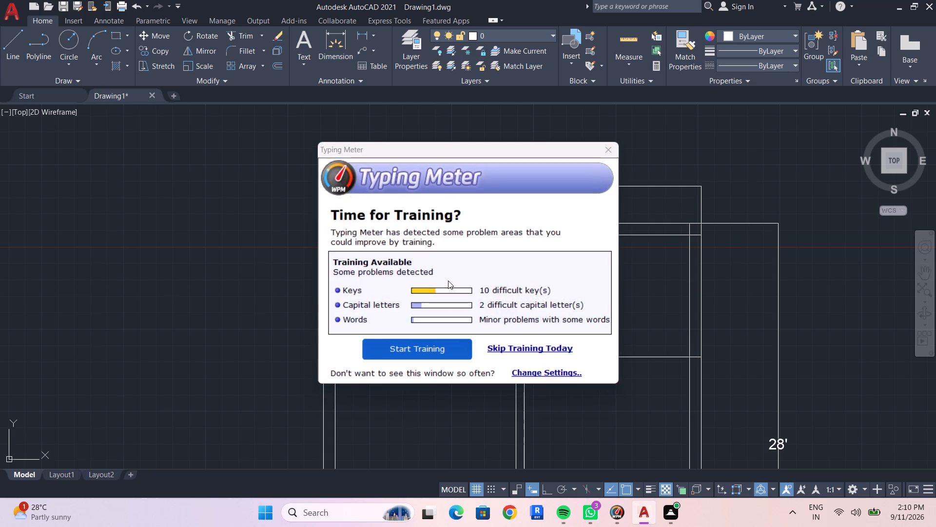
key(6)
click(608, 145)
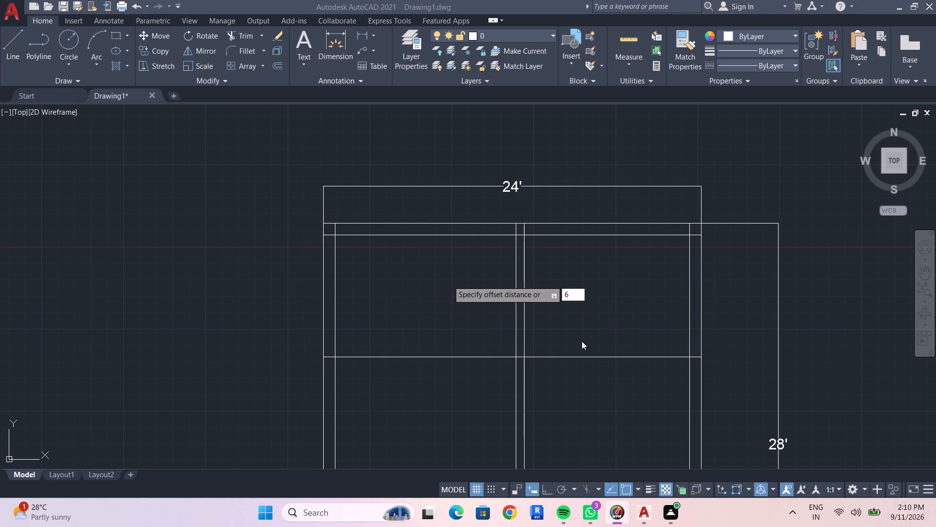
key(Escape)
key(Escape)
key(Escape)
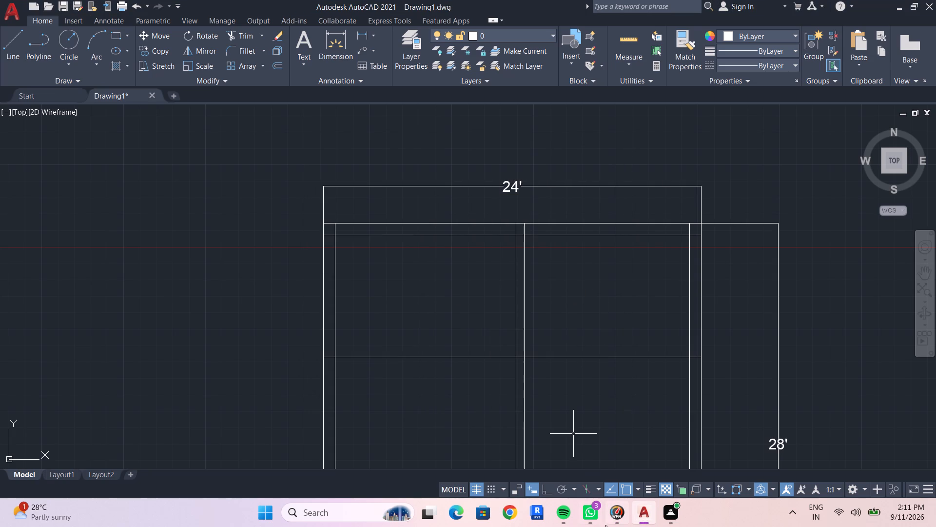
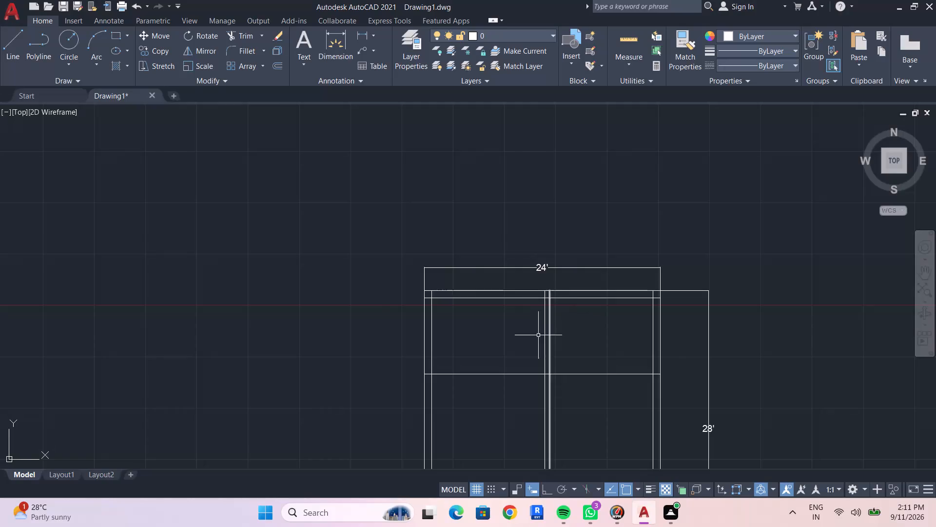
Offset the horizontal partition line 6" downward to give the partition its thickness.
middle_drag(514, 391, 410, 267)
scroll(488, 365, up, 1)
middle_click(420, 287)
key(Escape)
key(Escape)
key(Escape)
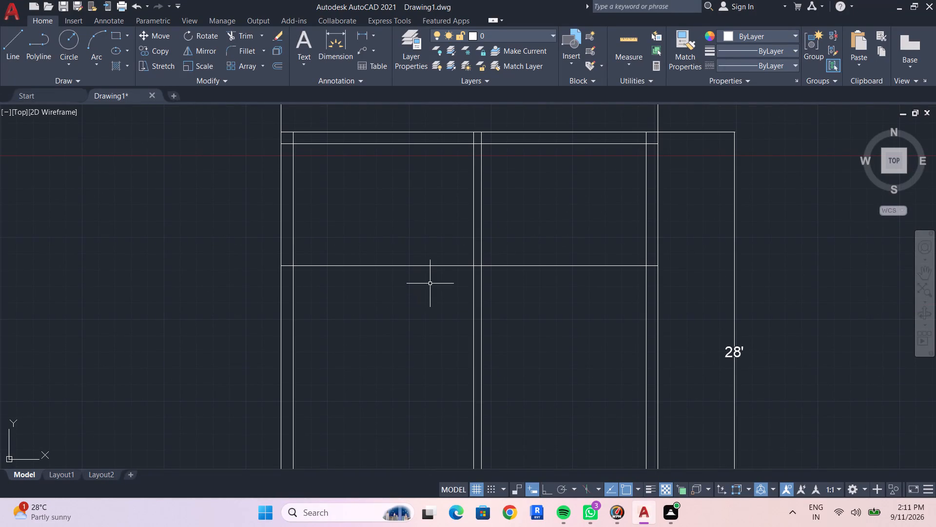
text(OF)
key(space)
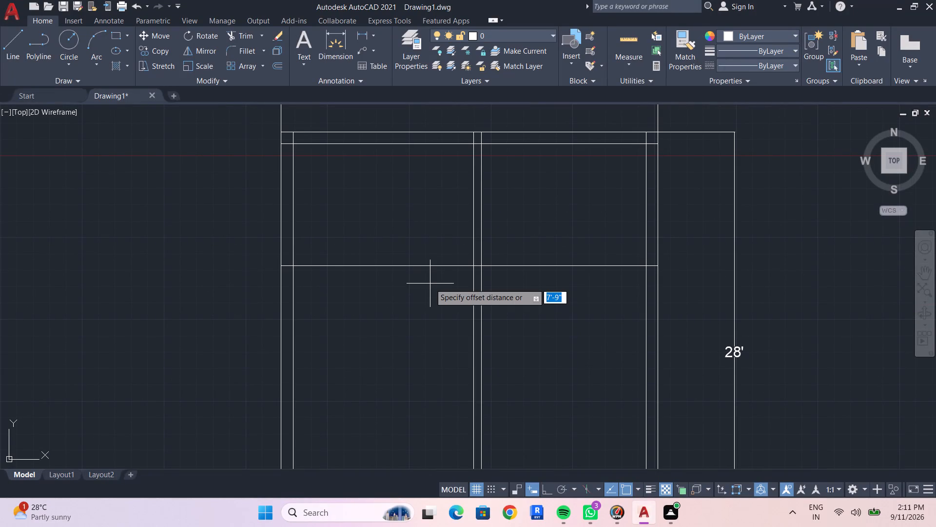
key(Escape)
key(Escape)
key(Escape)
text(OF 6")
key(Return)
click(435, 267)
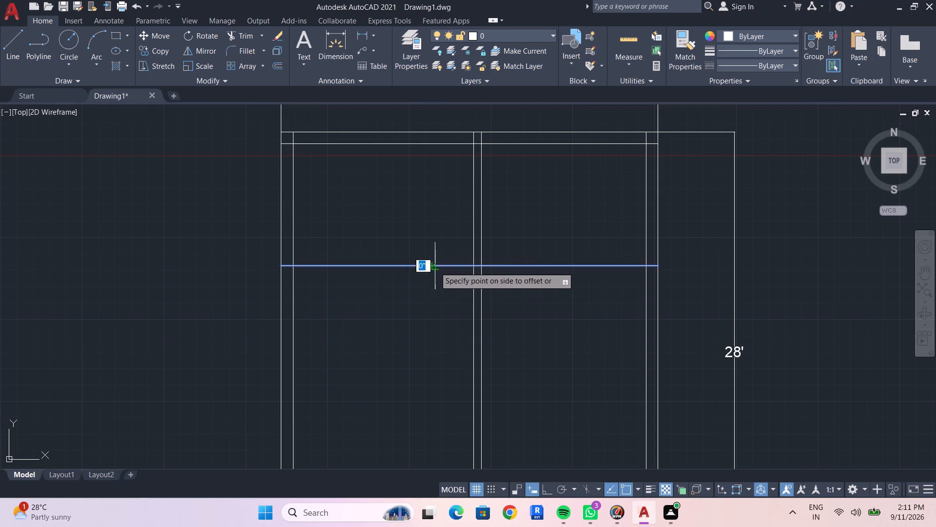
click(439, 292)
key(Escape)
key(Escape)
key(Escape)
key(Escape)
key(Escape)
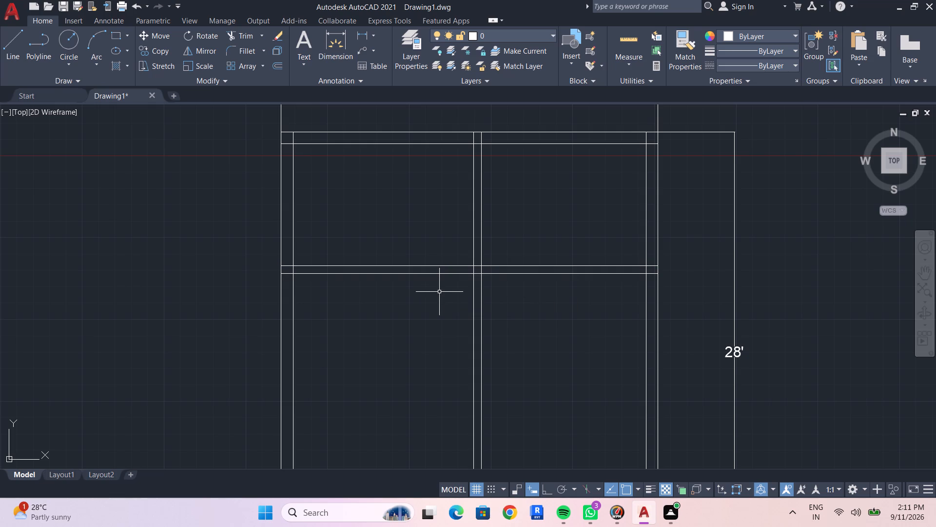
Delete the 24' dimension above the plan and the 28' dimension beside the right wall.
scroll(538, 304, down, 2)
middle_drag(539, 311, 513, 329)
click(543, 241)
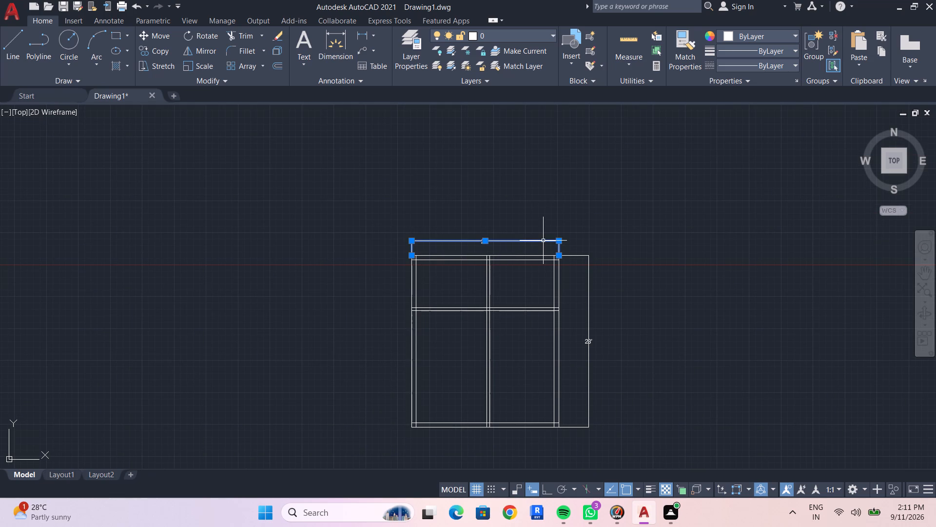
key(Delete)
click(585, 253)
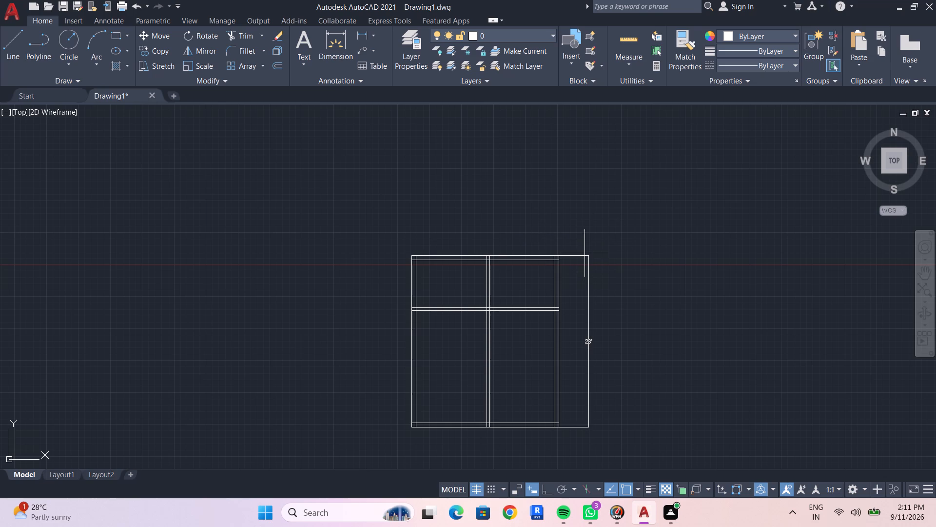
key(Escape)
click(579, 255)
key(Delete)
key(Escape)
key(Escape)
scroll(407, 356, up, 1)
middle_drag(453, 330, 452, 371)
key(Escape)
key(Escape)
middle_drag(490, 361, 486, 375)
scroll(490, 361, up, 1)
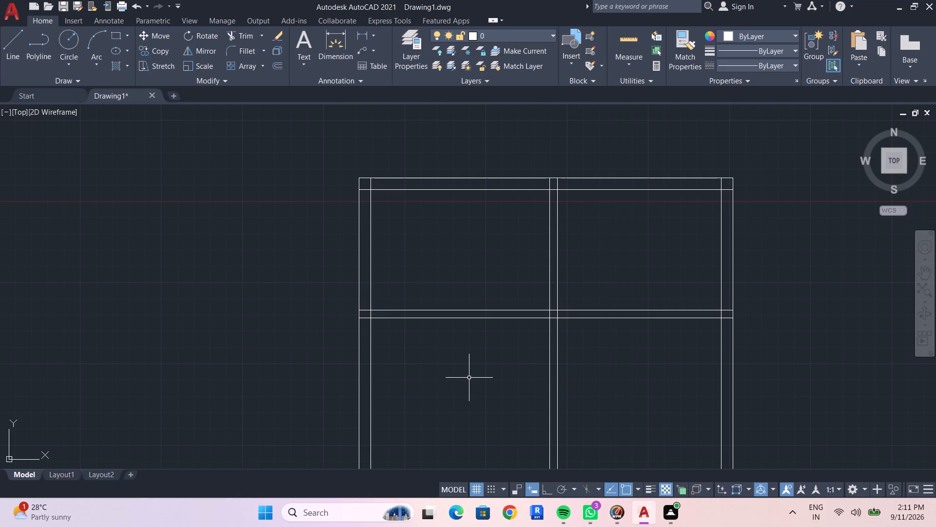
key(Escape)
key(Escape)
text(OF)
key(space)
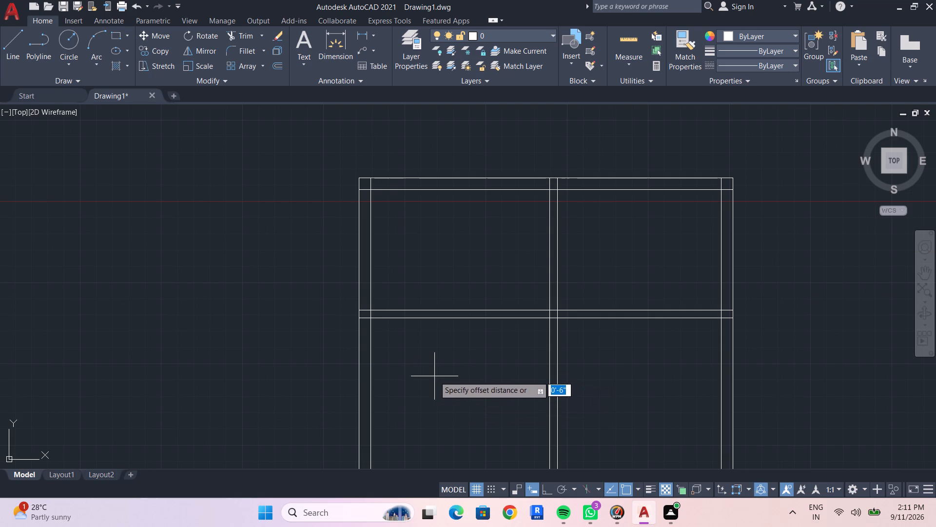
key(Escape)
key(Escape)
Trim away both lines of the vertical partition below the horizontal partition.
text(TR)
key(space)
key(space)
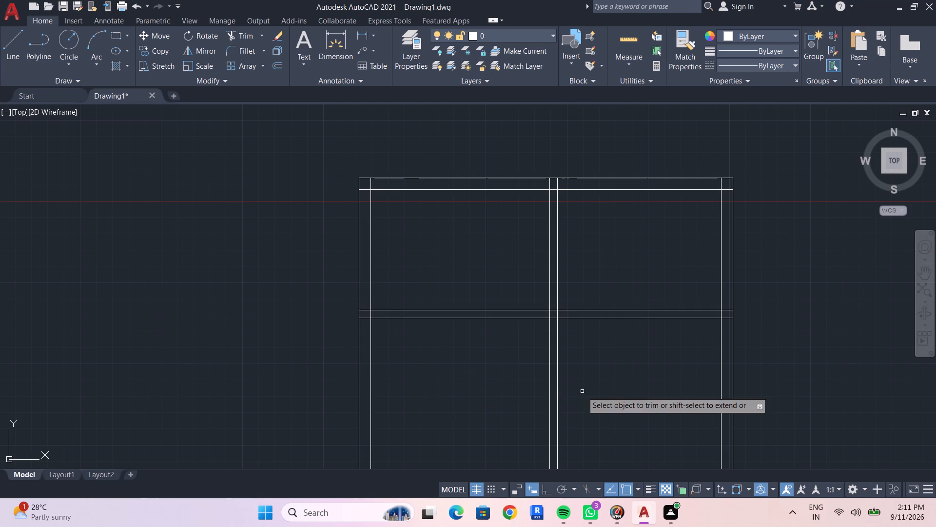
drag(582, 391, 497, 402)
middle_drag(563, 402, 559, 387)
key(grave)
key(grave)
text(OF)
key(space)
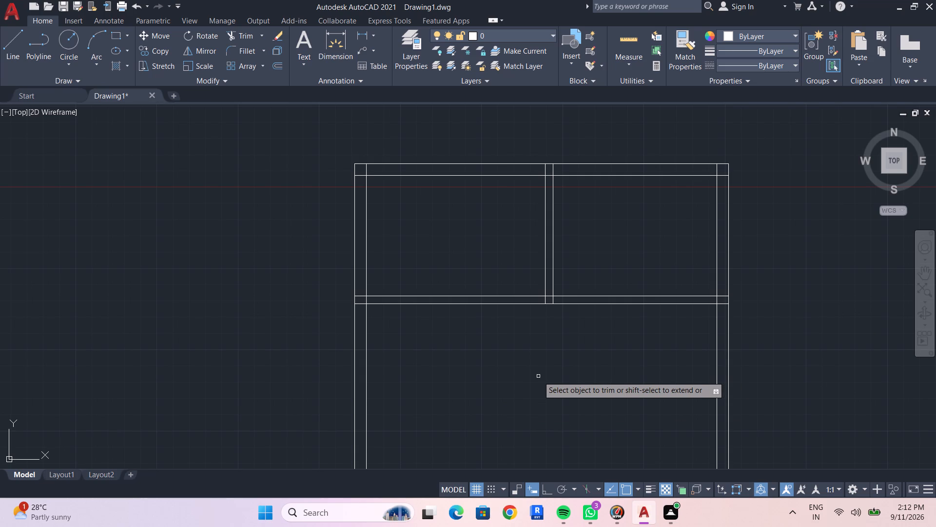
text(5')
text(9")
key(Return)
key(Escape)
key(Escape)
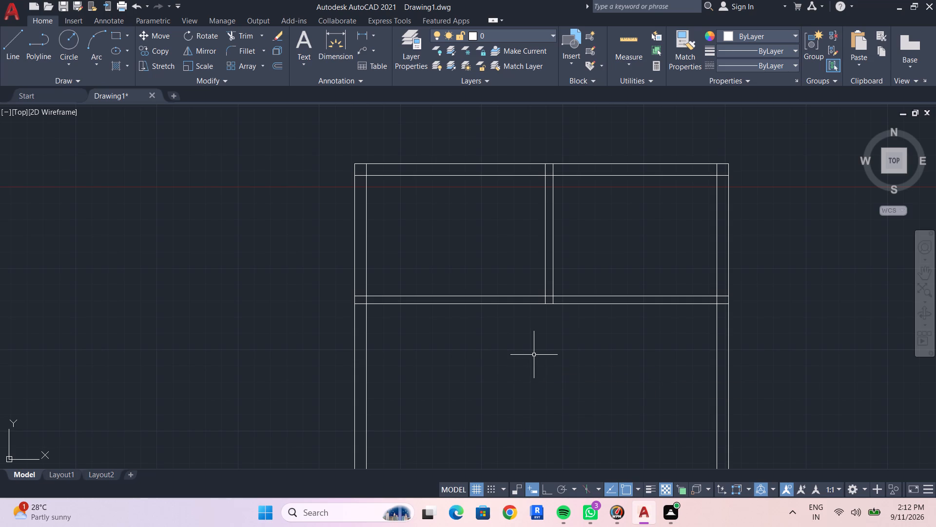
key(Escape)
Offset the lower line of the horizontal partition 5'9" downward.
text(OF 5'9")
key(space)
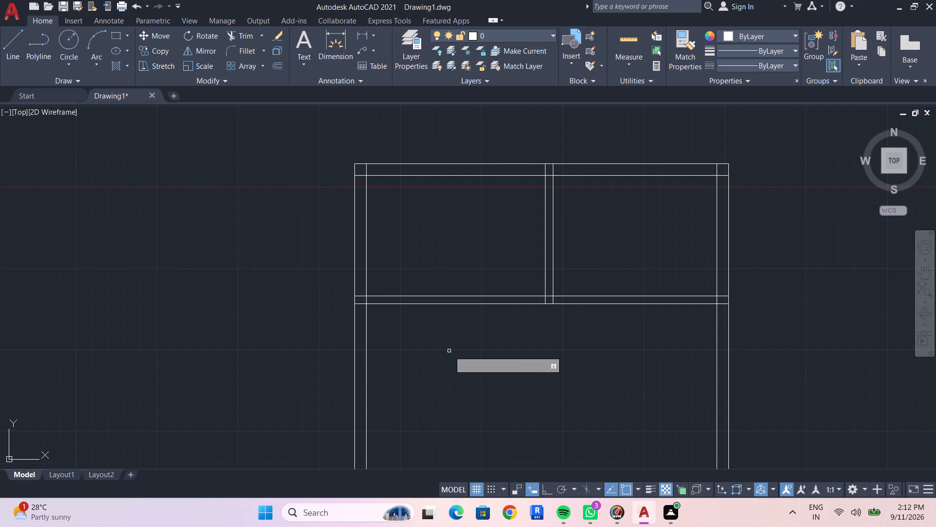
click(506, 303)
click(502, 374)
key(Escape)
key(Escape)
Offset the new lower horizontal partition line 6" downward to form the second partition's thickness.
text(OF 6")
key(shift+Return)
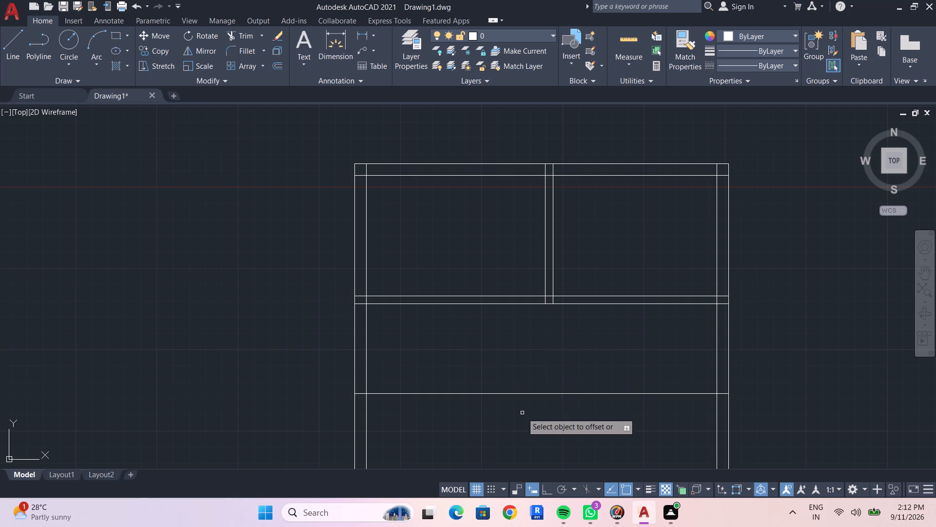
click(527, 393)
click(530, 434)
text(```)
key(Escape)
key(Escape)
Offset the left wall's inner line 11'6" towards the inside to restore a full-height vertical partition line.
text(OF 11;)
key(BackSpace)
text('6")
key(shift+Return)
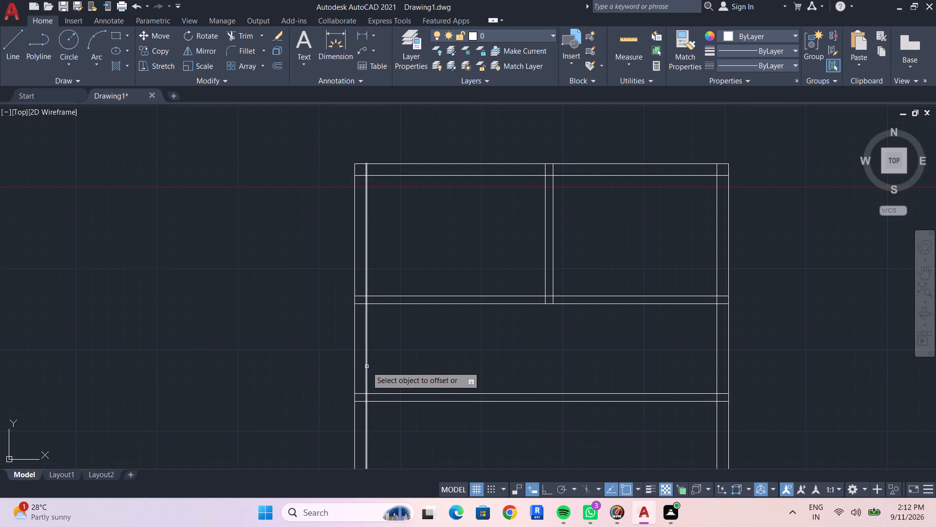
click(367, 366)
click(532, 392)
key(Escape)
key(Escape)
Offset the full-height vertical partition line 6" towards the right wall.
text(OF)
key(space)
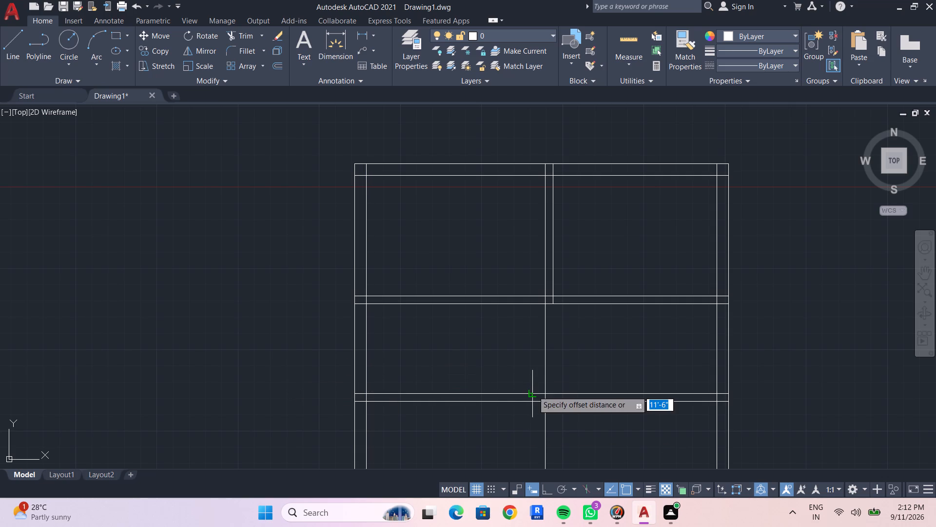
key(Escape)
key(Escape)
text(OF 6")
key(shift+Return)
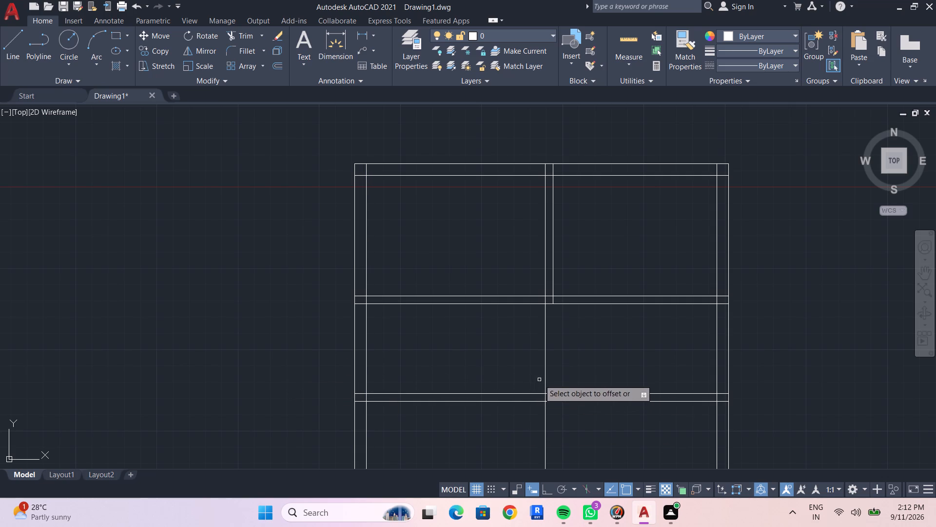
click(545, 377)
click(582, 373)
key(grave)
key(Escape)
key(Escape)
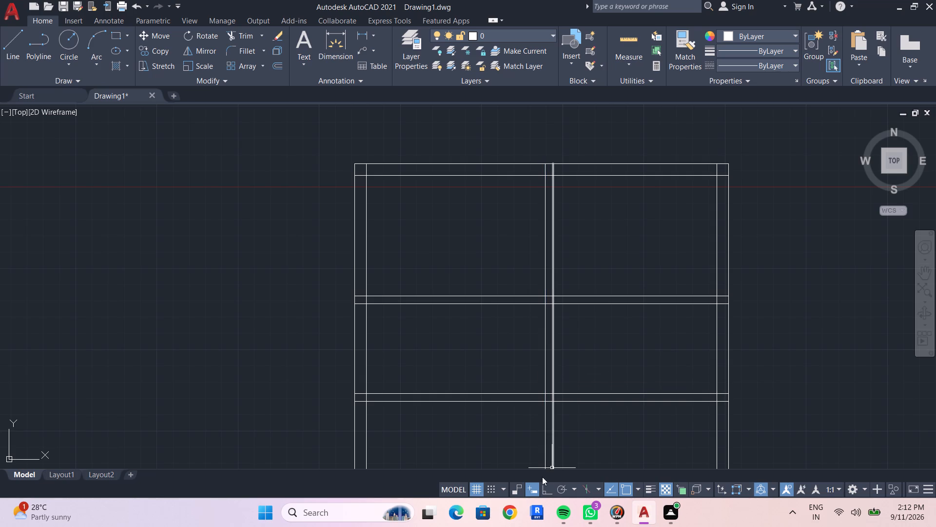
Start another Offset for the area below the second horizontal partition.
middle_drag(542, 477, 537, 421)
scroll(501, 447, down, 2)
middle_drag(502, 445, 498, 385)
scroll(498, 386, up, 2)
key(Escape)
key(Escape)
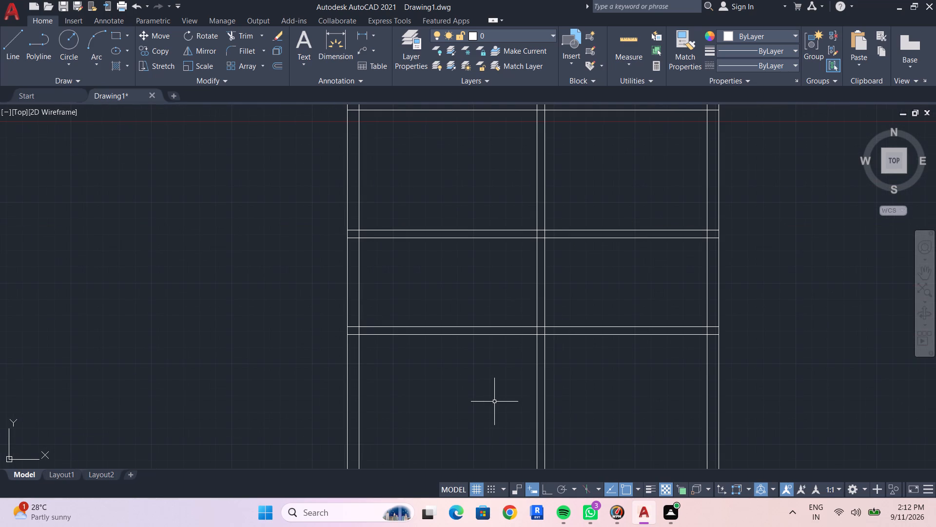
key(Escape)
key(Escape)
text(OF)
key(space)
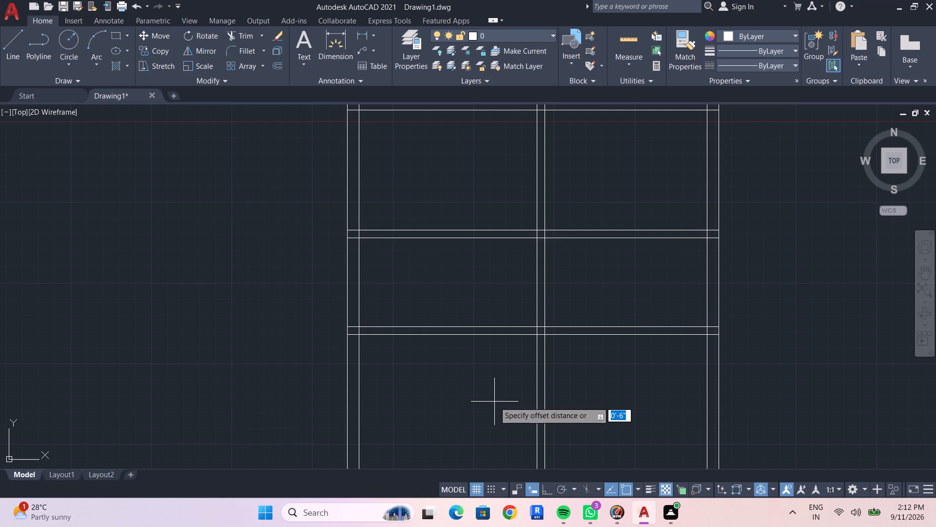
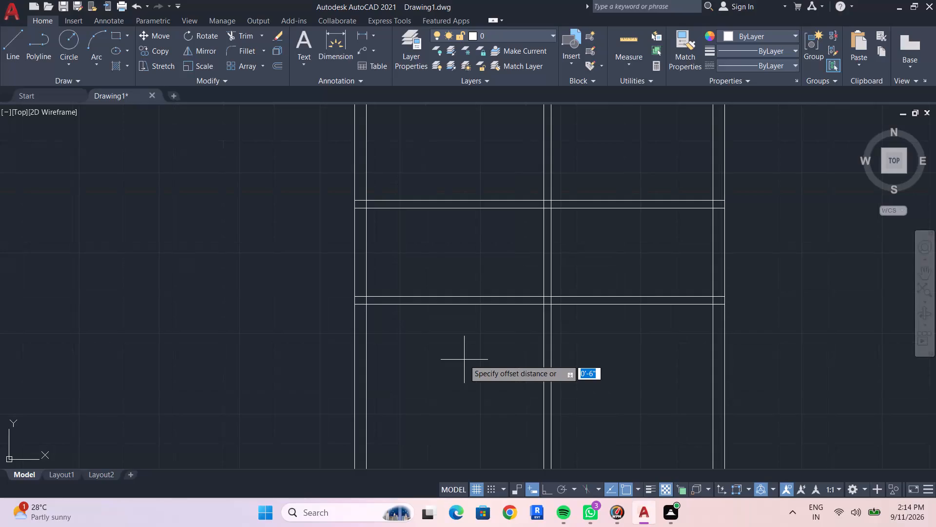
Trim both horizontal partitions' lines from the vertical partition through the right wall, and the vertical partition's lines below the second horizontal partition.
text(TR)
key(Return)
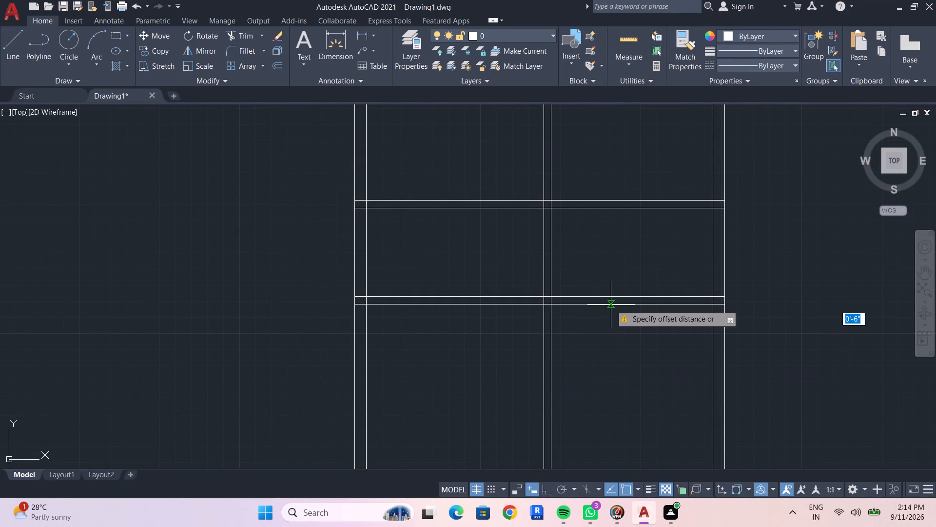
key(Escape)
key(Escape)
text(TR)
key(space)
key(space)
drag(624, 279, 514, 403)
drag(615, 171, 614, 229)
drag(719, 192, 722, 299)
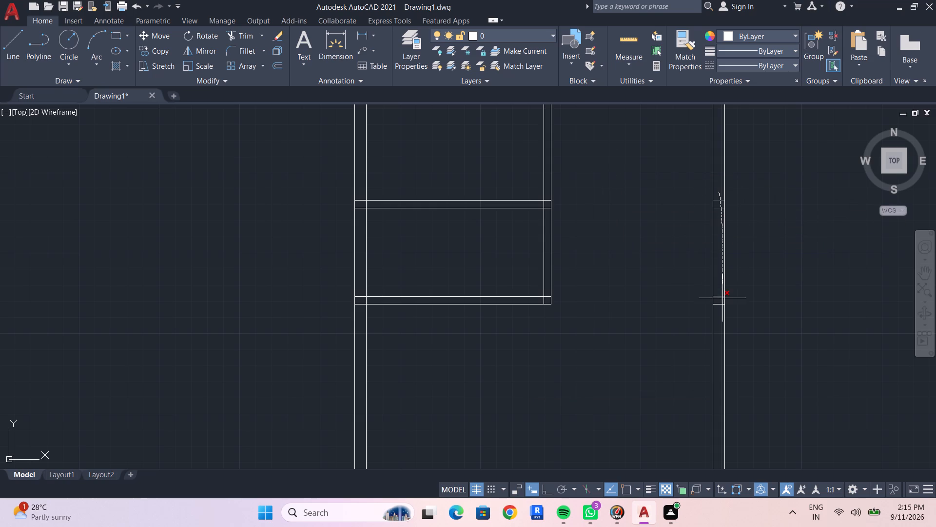
drag(722, 299, 721, 307)
key(Escape)
key(Escape)
key(Escape)
middle_drag(549, 378, 565, 358)
key(Escape)
key(Escape)
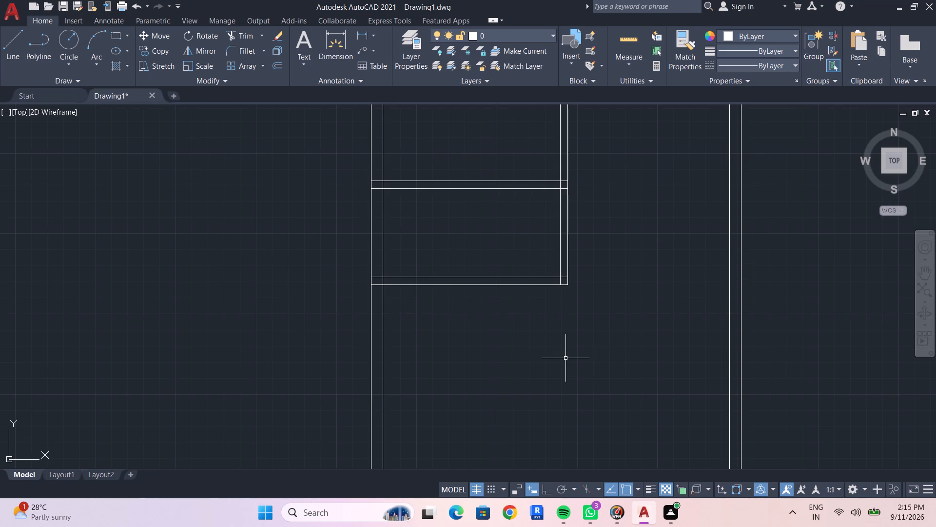
Offset the bottom line of the second horizontal partition 7'6" downward to start a third partition.
text(OF)
key(space)
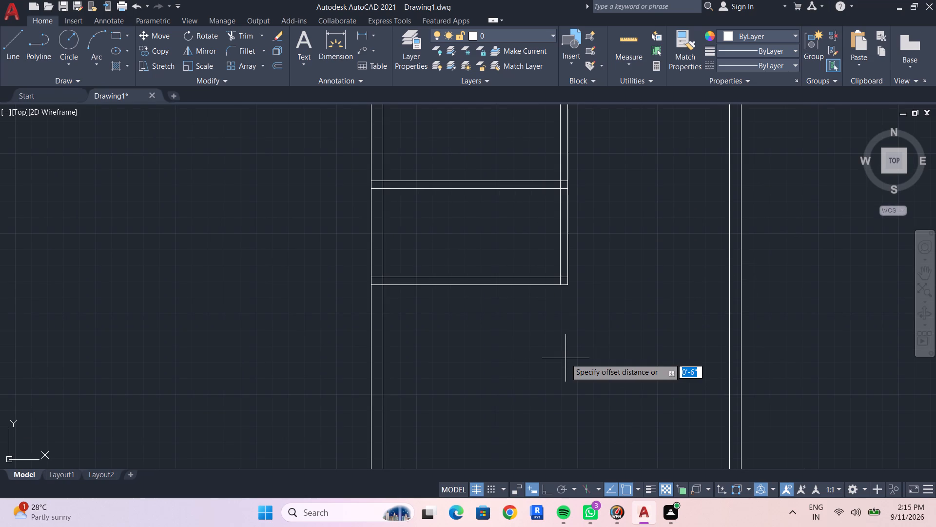
key(7)
text('6")
key(Return)
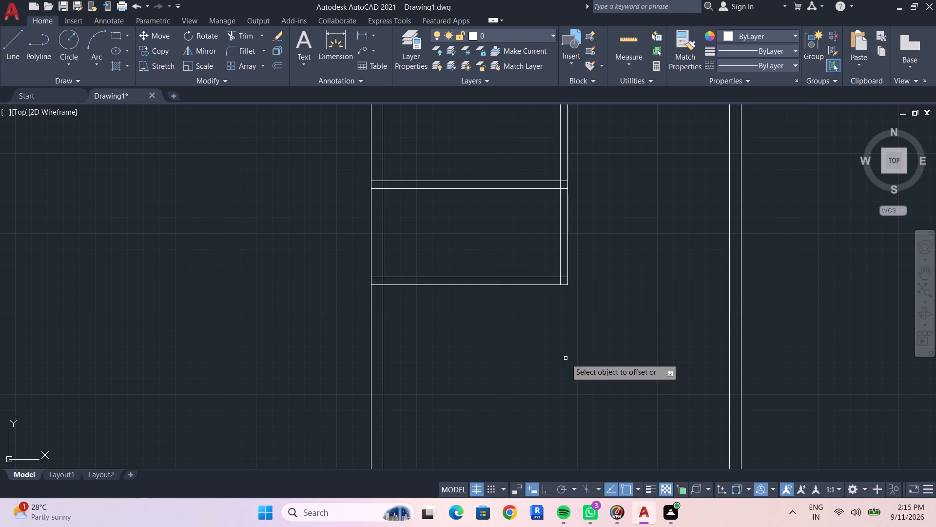
click(543, 284)
click(539, 378)
key(Escape)
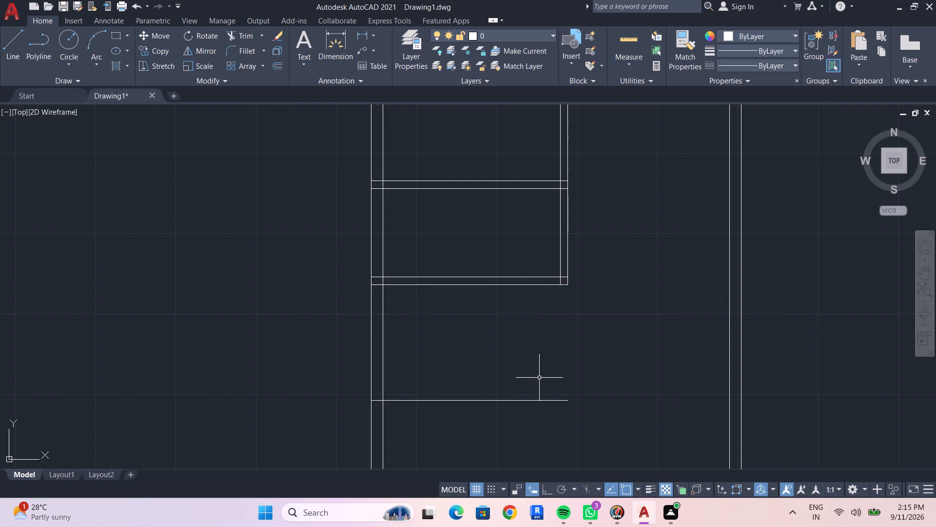
key(Escape)
key(Escape)
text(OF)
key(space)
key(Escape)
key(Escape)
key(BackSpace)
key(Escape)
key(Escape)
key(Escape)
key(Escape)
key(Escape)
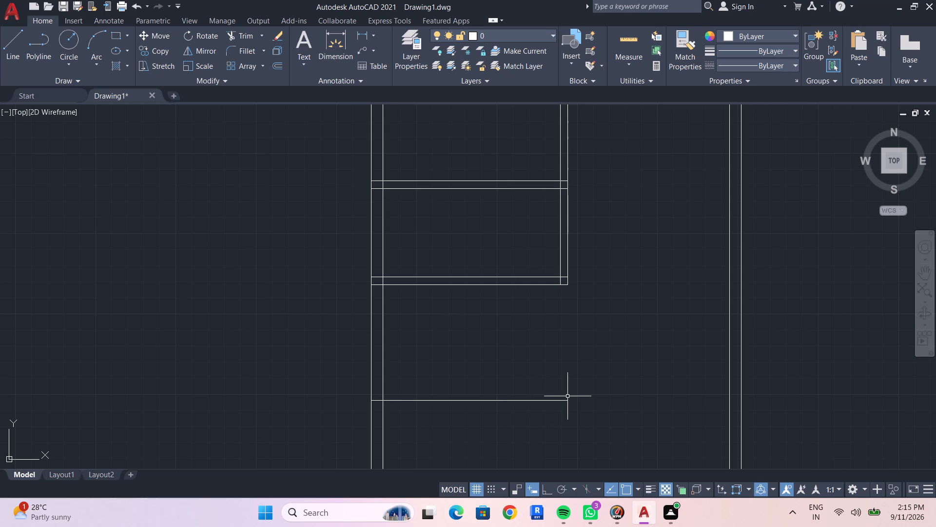
Offset the third horizontal partition line 6" downward to form the partition's thickness.
text(OF)
key(space)
text(6")
key(shift+Return)
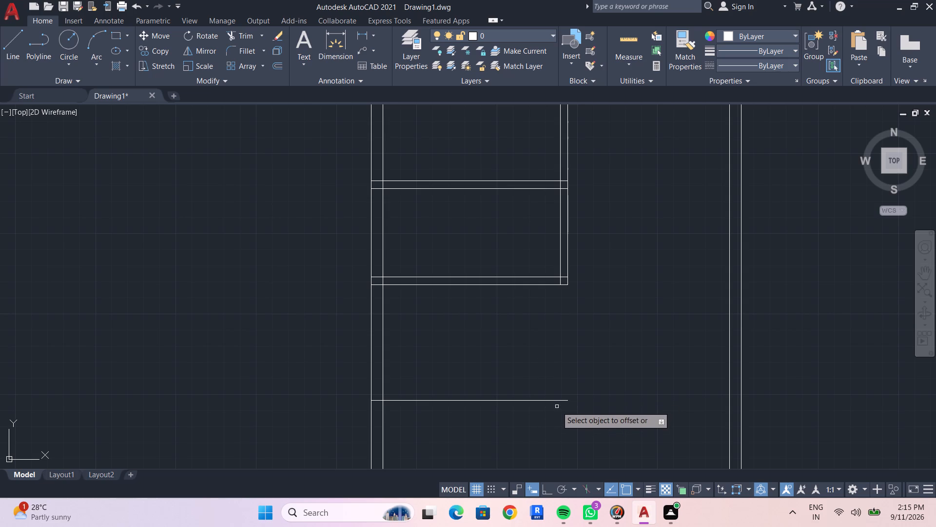
click(556, 400)
click(559, 432)
key(grave)
key(Escape)
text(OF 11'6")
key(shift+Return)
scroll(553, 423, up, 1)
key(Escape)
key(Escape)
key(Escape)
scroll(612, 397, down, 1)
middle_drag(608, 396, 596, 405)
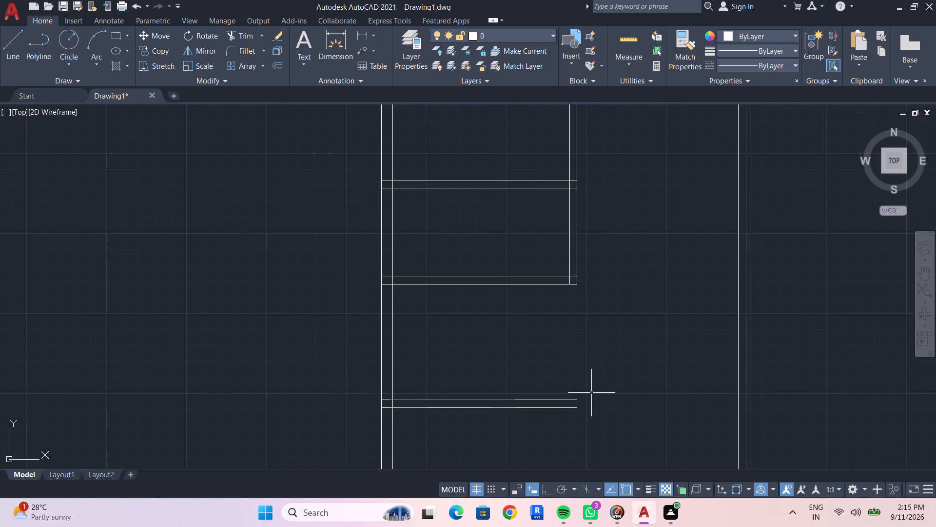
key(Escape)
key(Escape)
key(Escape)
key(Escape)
Extend both vertical partition lines down to the bottom line of the third horizontal partition.
text(EX)
key(Return)
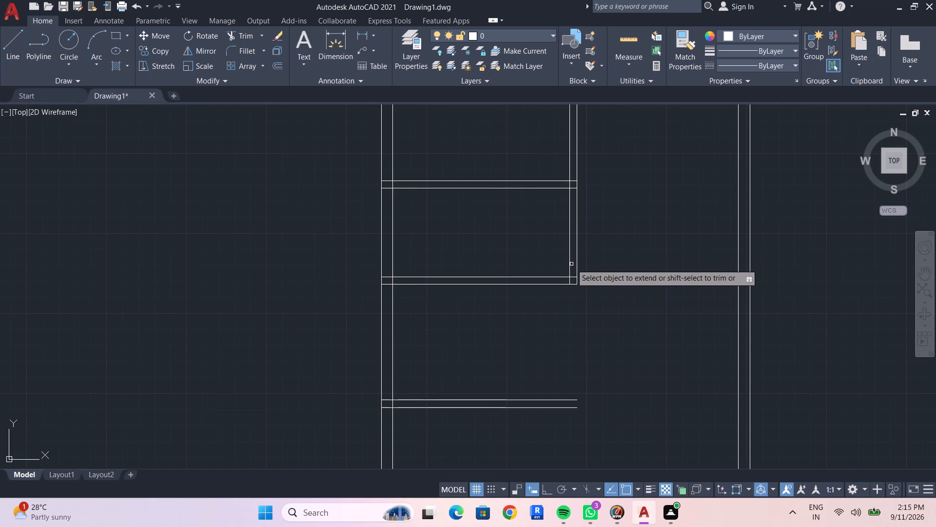
click(569, 263)
click(577, 267)
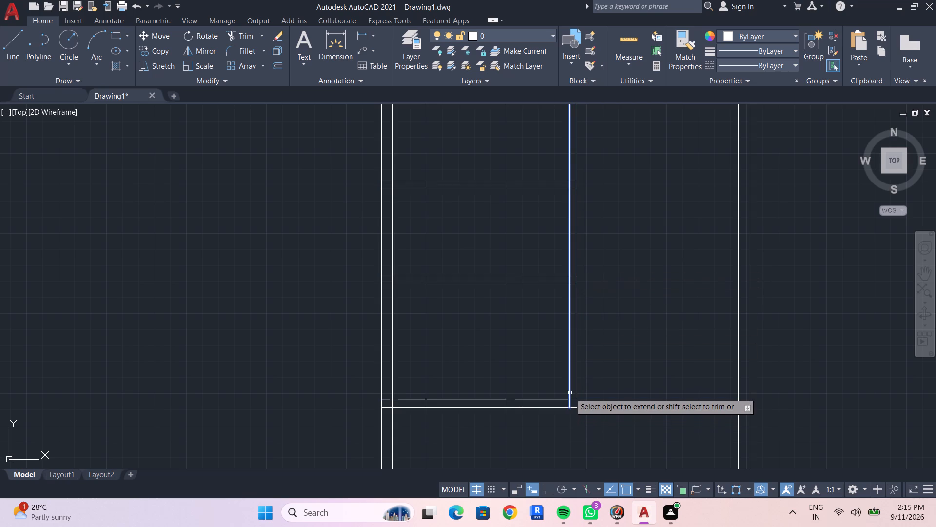
click(570, 393)
click(580, 391)
click(577, 388)
key(Escape)
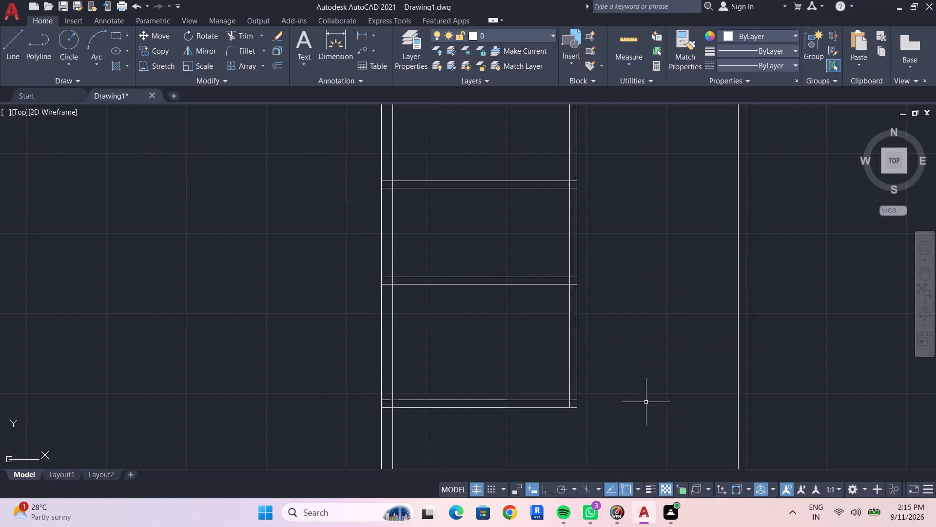
key(Escape)
key(Escape)
key(Escape)
key(Escape)
key(Escape)
key(Escape)
key(Escape)
key(Escape)
key(Escape)
Offset the left wall's inner line 3' towards the inside.
middle_drag(568, 440, 531, 325)
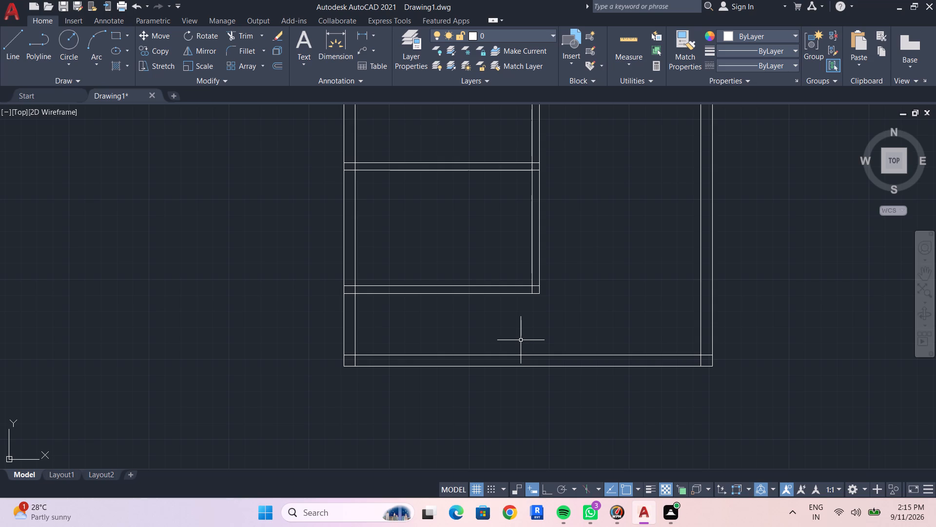
middle_drag(517, 333, 520, 353)
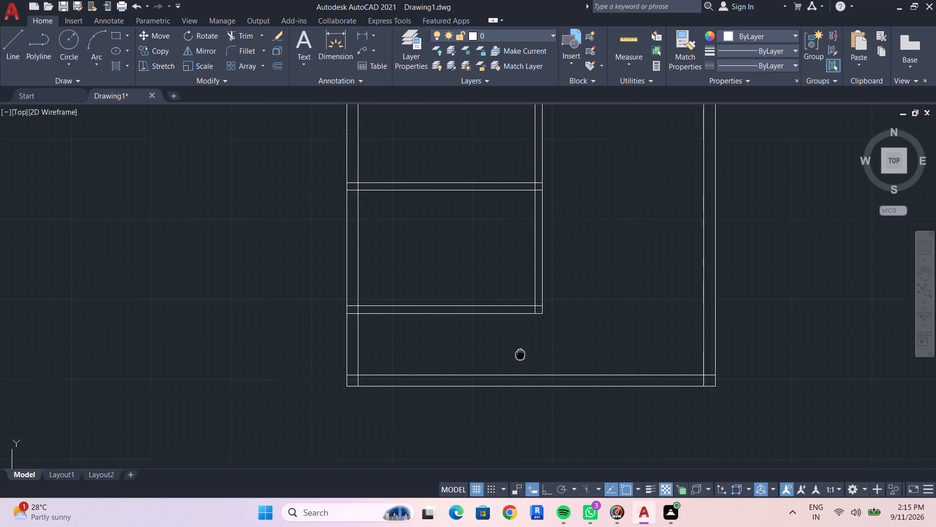
middle_drag(520, 353, 521, 360)
scroll(501, 360, down, 2)
middle_drag(502, 361, 499, 355)
scroll(482, 338, up, 2)
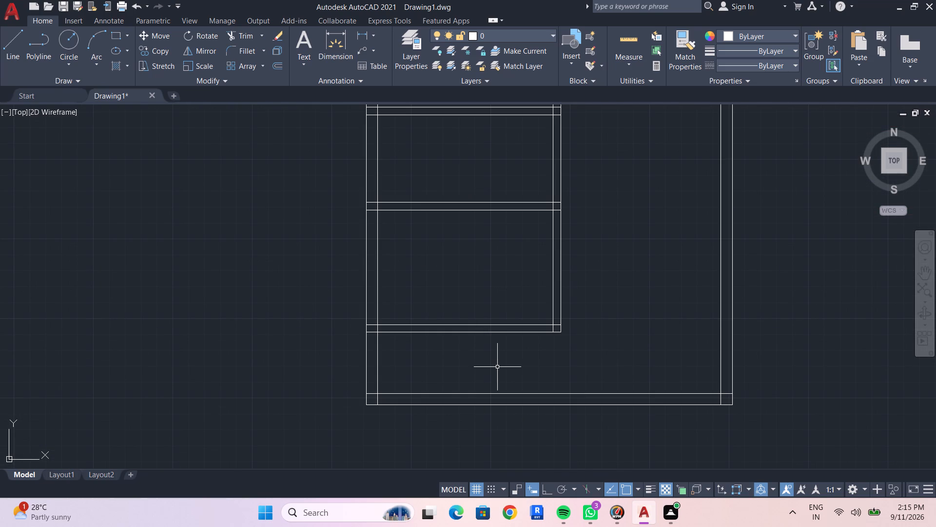
key(Escape)
key(Escape)
text(OF 3')
key(Return)
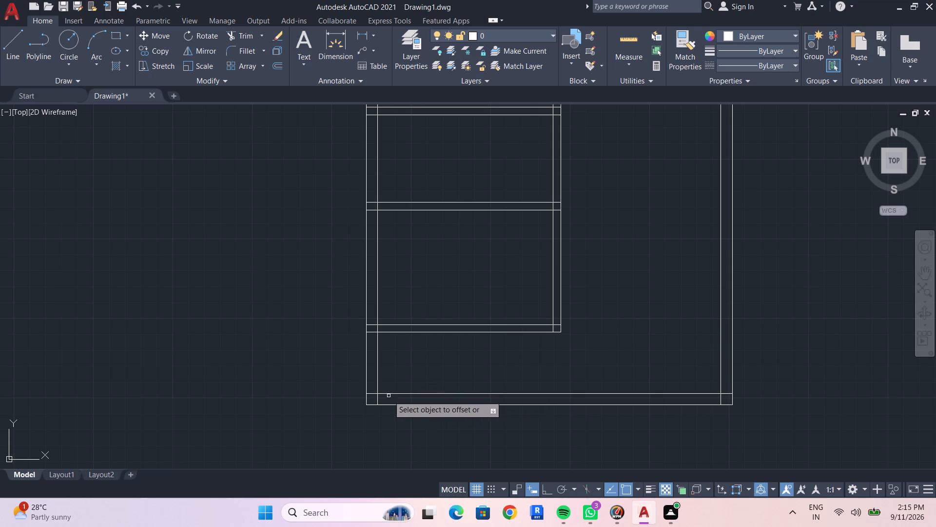
click(377, 369)
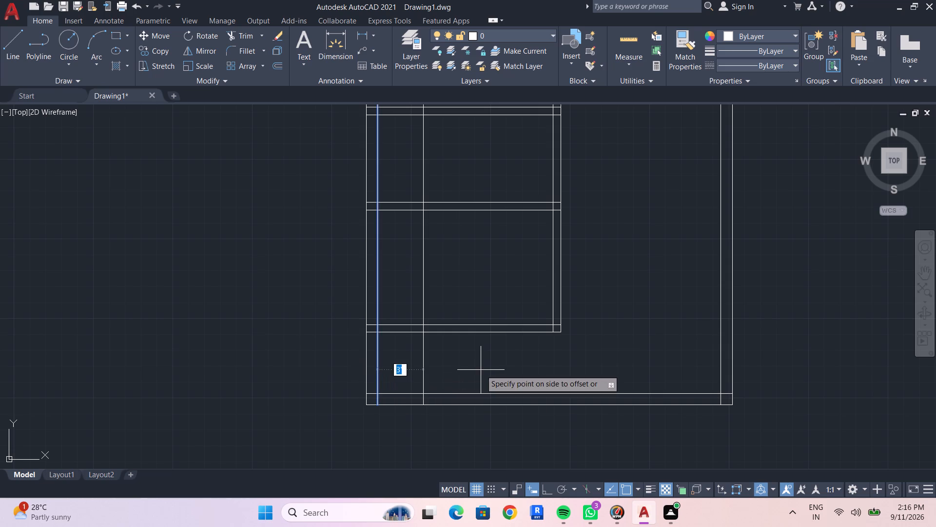
click(481, 370)
key(Escape)
key(Escape)
Trim the 3' offset line at the third horizontal partition and delete its part above, keeping only the segment below.
text(TR)
key(Return)
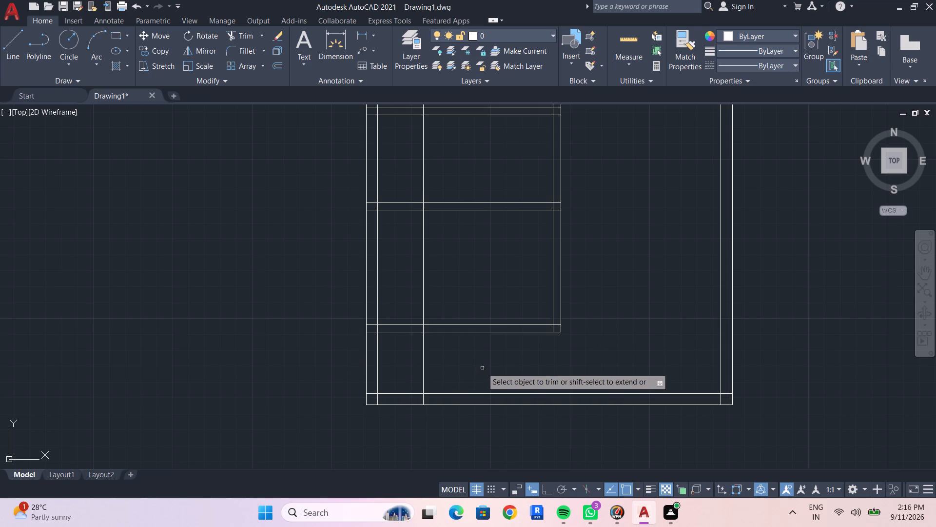
click(424, 328)
key(Escape)
click(420, 304)
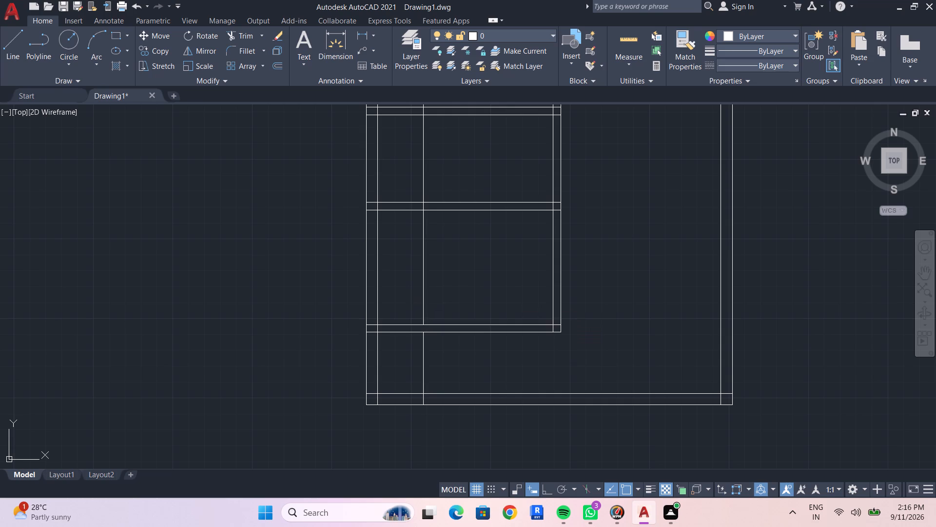
click(424, 303)
click(424, 303)
key(Delete)
key(Escape)
key(Escape)
key(Escape)
key(Escape)
key(Escape)
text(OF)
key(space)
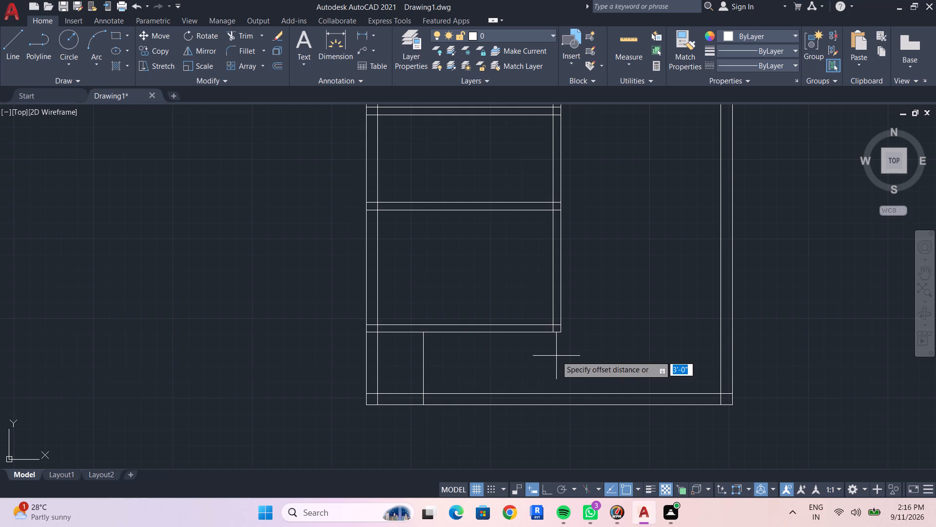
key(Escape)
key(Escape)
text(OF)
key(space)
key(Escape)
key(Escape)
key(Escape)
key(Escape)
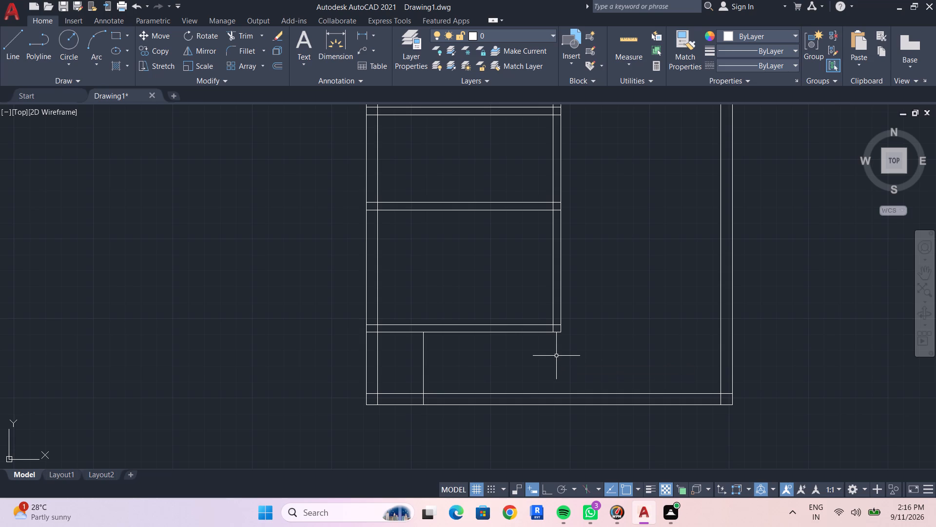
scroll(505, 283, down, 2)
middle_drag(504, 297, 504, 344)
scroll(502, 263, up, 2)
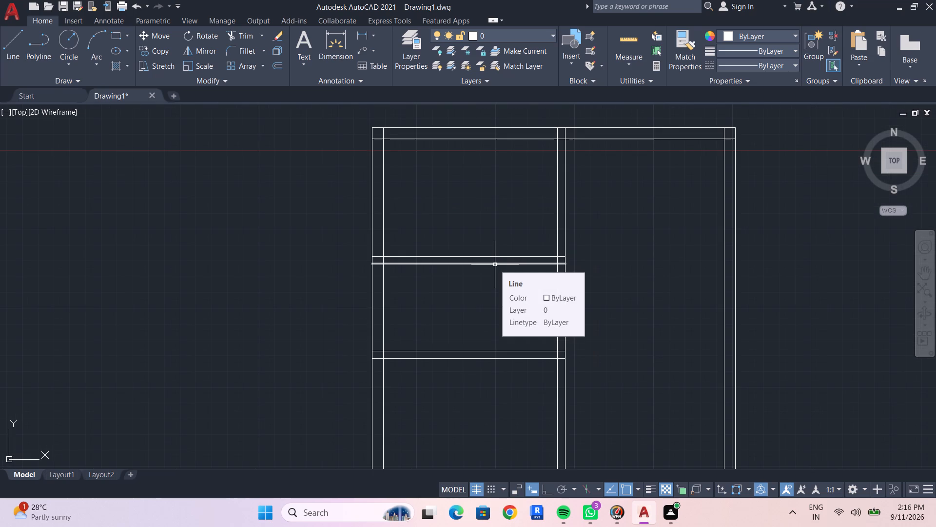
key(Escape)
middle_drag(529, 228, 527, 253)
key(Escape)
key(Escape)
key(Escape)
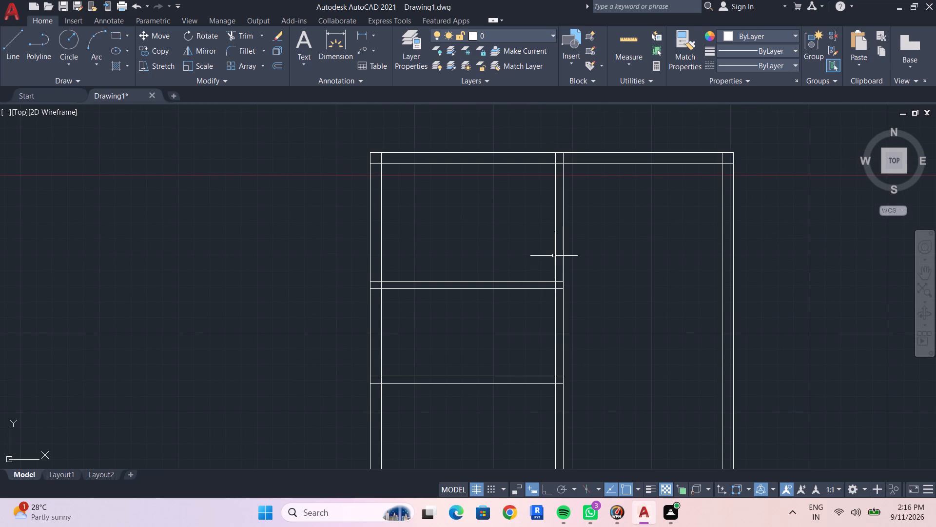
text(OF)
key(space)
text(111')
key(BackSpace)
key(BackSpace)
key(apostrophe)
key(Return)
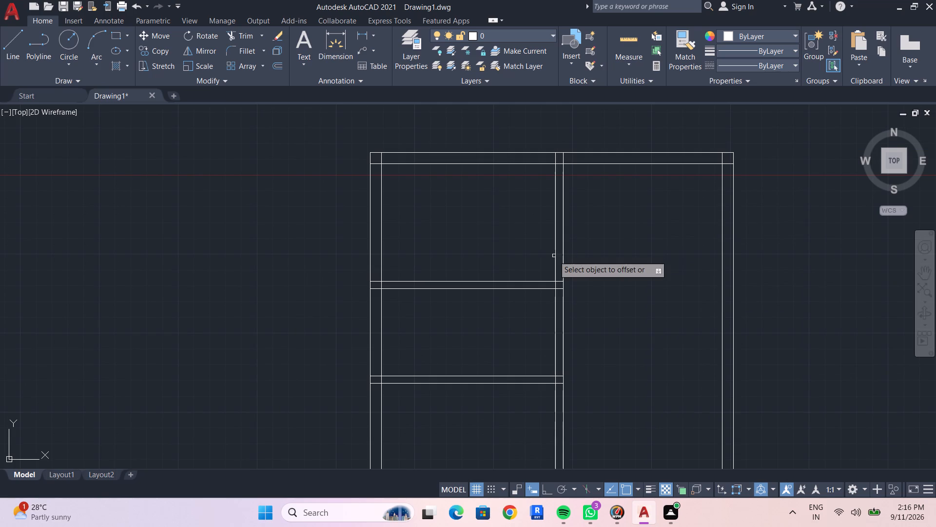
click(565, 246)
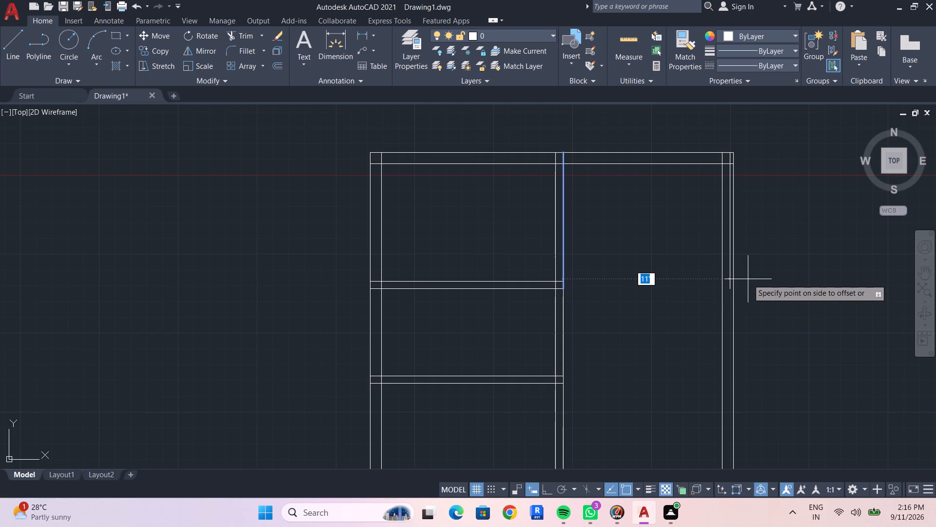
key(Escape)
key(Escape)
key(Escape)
Measure the clear widths of the lower-left room and the large room on the plan's east side.
click(627, 38)
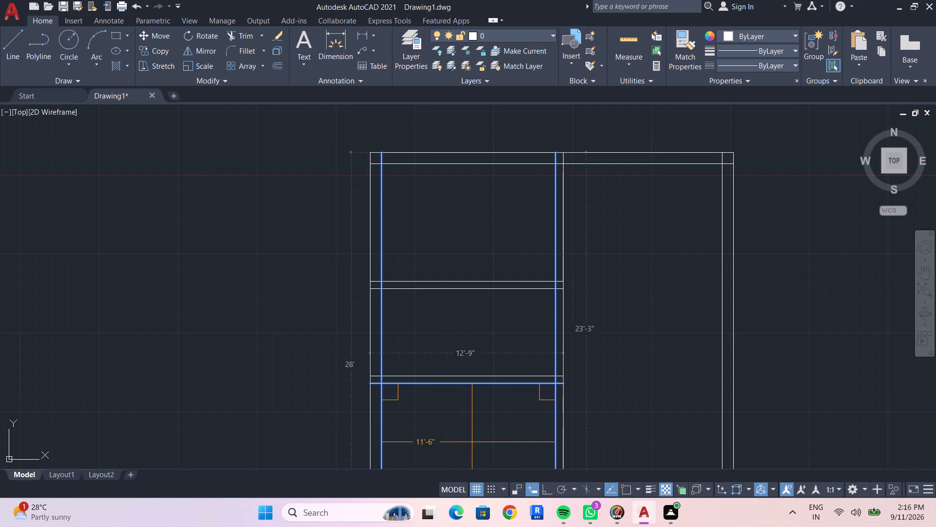
middle_drag(473, 443, 470, 332)
middle_drag(484, 338, 430, 438)
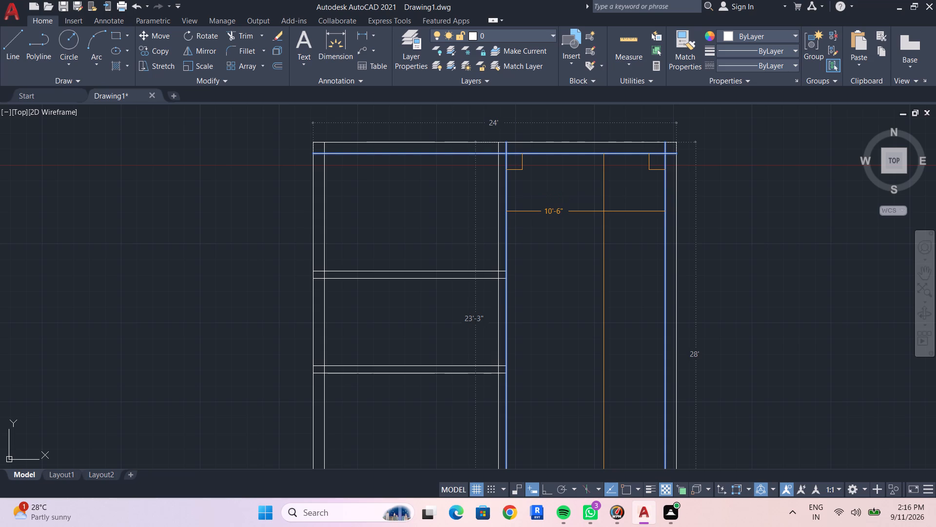
key(Escape)
Delete the entire floor plan so the drawing area is empty.
scroll(604, 219, down, 3)
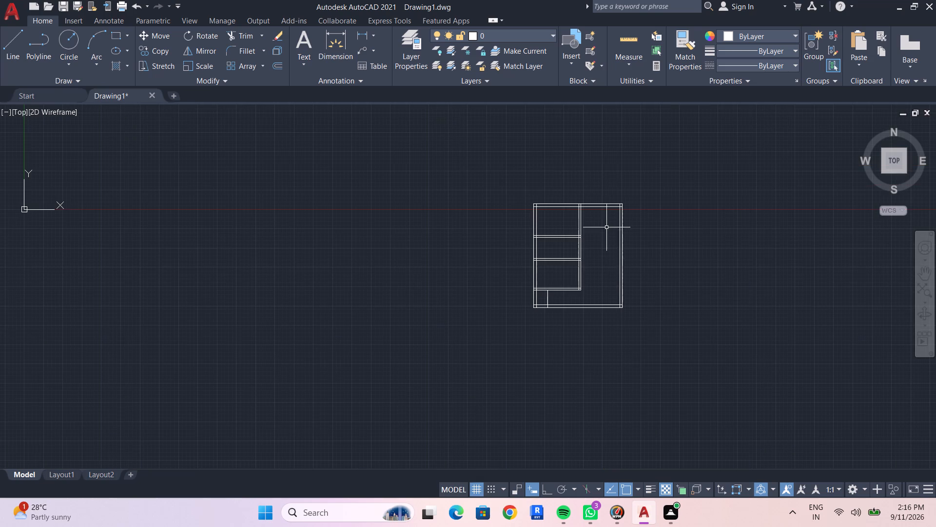
middle_click(606, 227)
drag(483, 164, 469, 332)
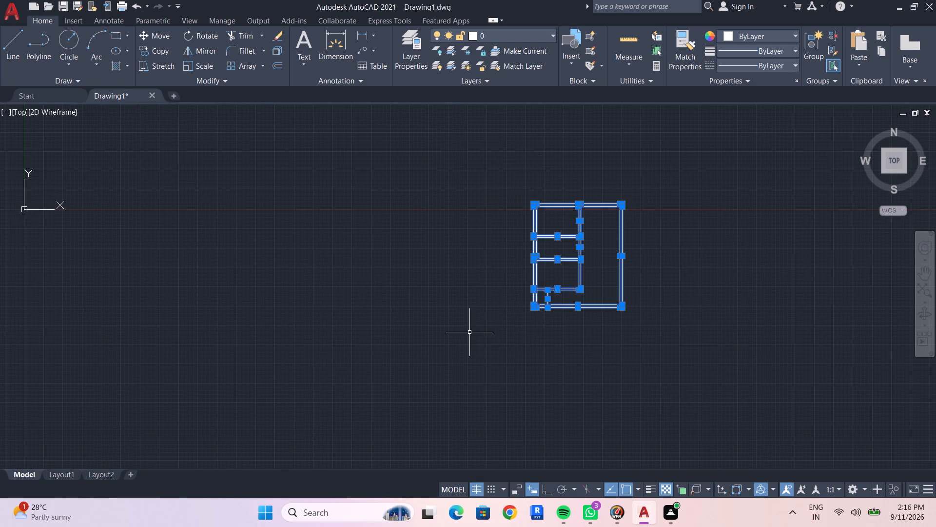
key(Delete)
key(Escape)
key(Escape)
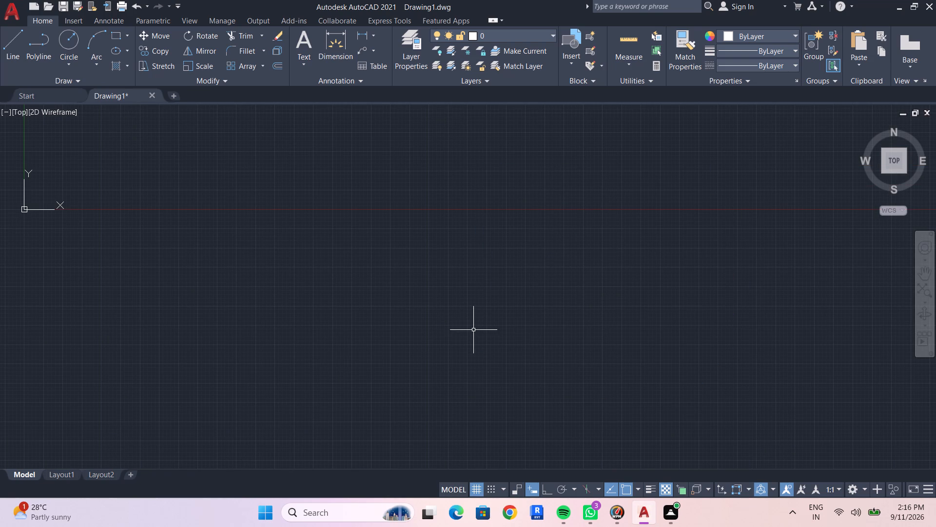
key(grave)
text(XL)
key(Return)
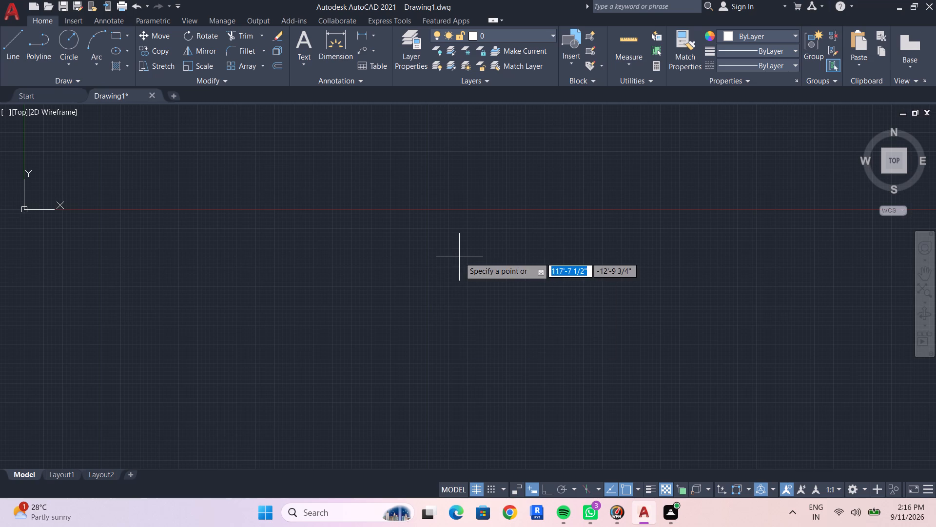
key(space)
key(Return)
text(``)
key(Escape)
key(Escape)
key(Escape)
Place a vertical construction line in the empty drawing area at about X 116'-2".
key(x)
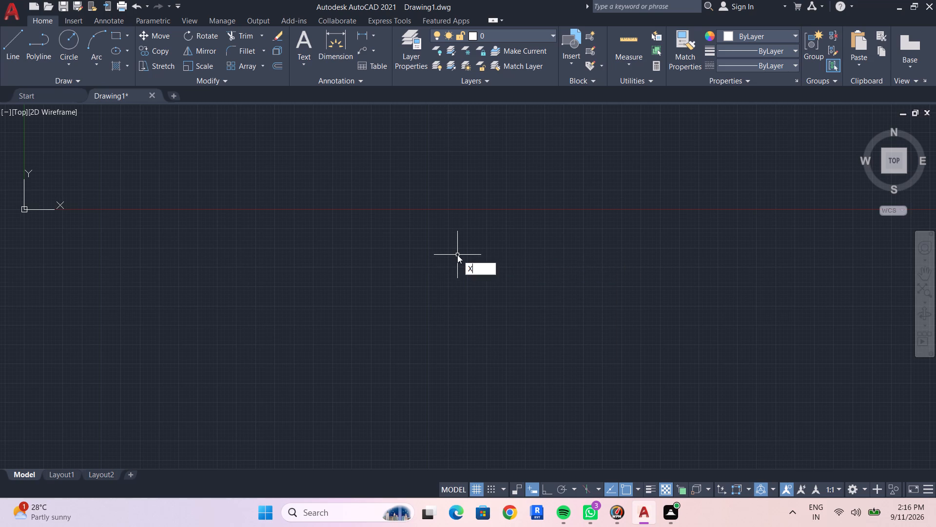
key(l)
key(space)
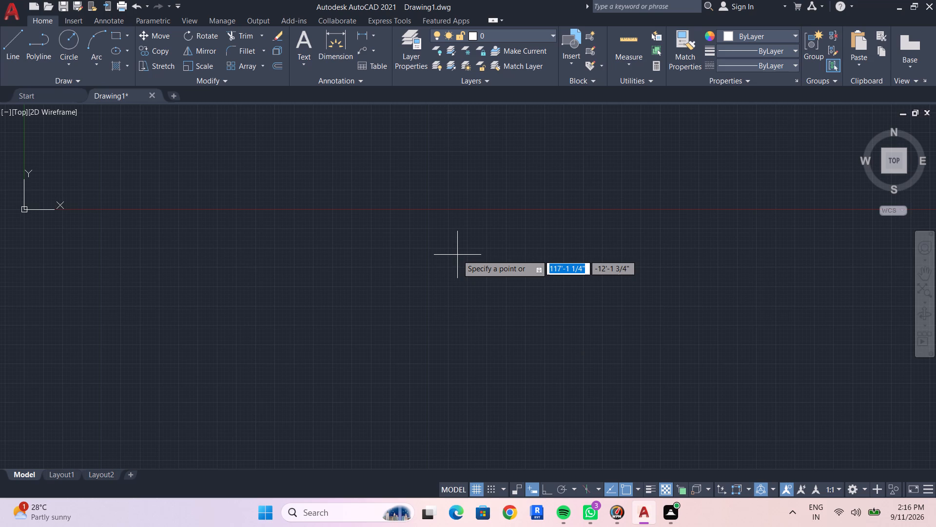
text(V)
key(space)
click(454, 255)
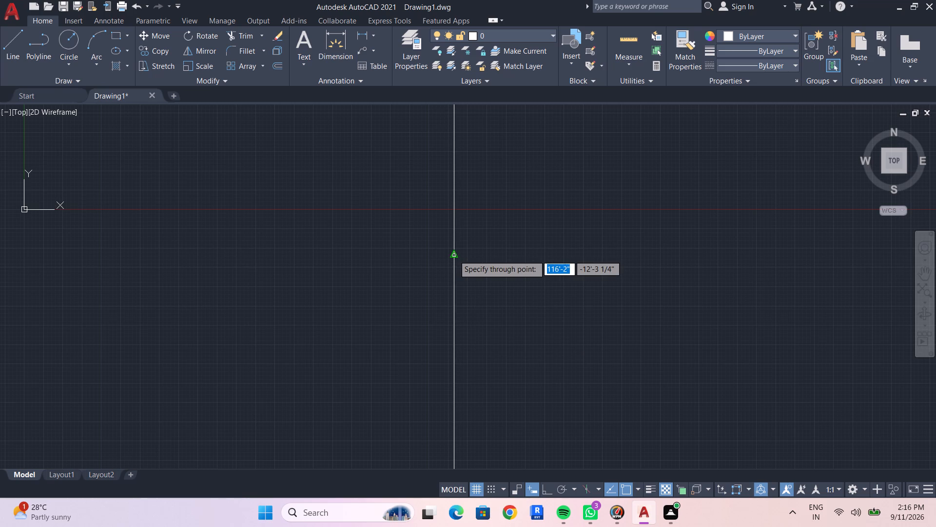
key(Escape)
key(Escape)
key(Escape)
Offset the vertical construction line 9" to the right to form the left outer wall.
text(OF 9:)
key(shift+BackSpace)
key(shift+quotedbl)
key(shift+Return)
drag(449, 248, 451, 248)
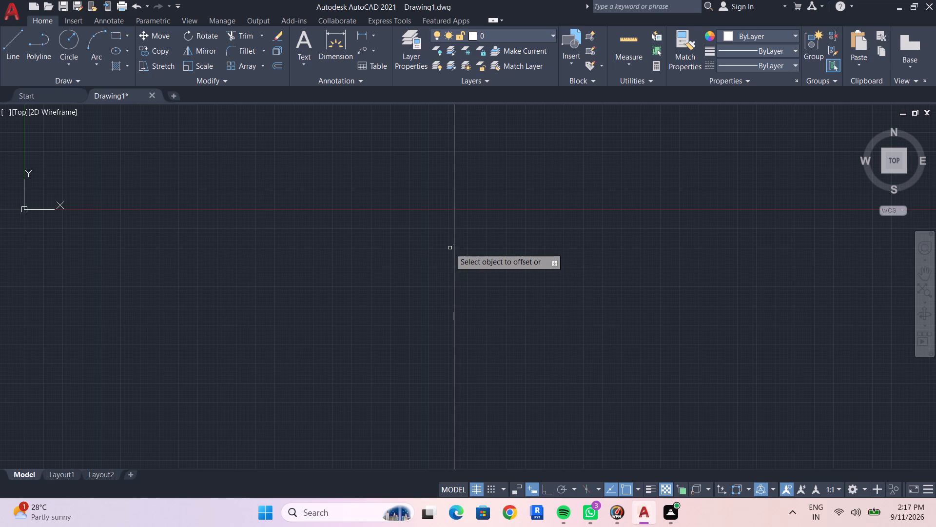
drag(451, 248, 456, 249)
click(452, 242)
click(487, 240)
key(Escape)
Offset the left wall's inner line 11'6" to the right.
scroll(478, 247, up, 1)
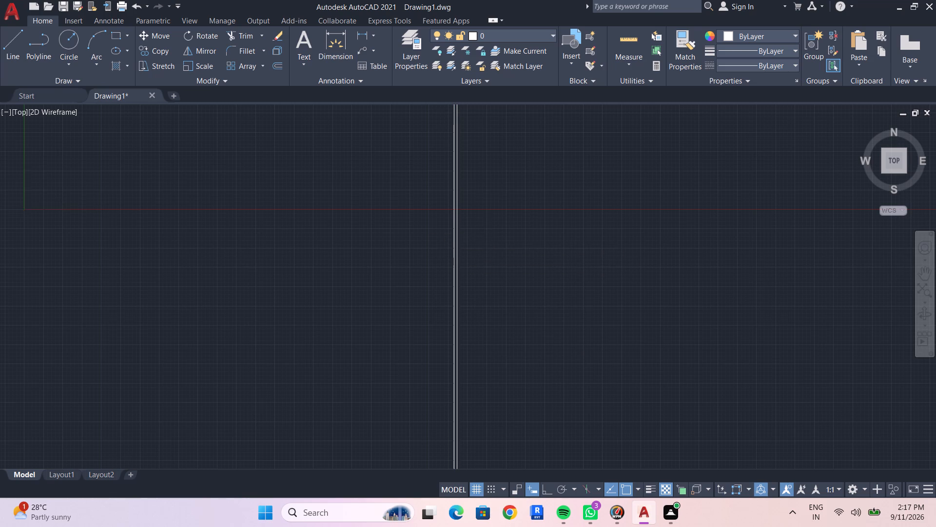
middle_click(479, 259)
key(Escape)
scroll(478, 269, up, 1)
key(Escape)
text(OF)
key(space)
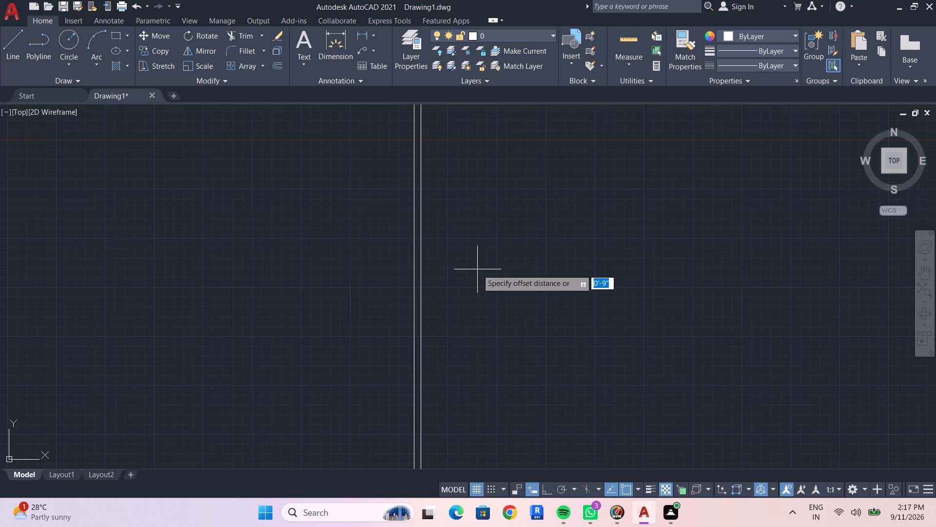
text(11')
text(6")
key(shift+Return)
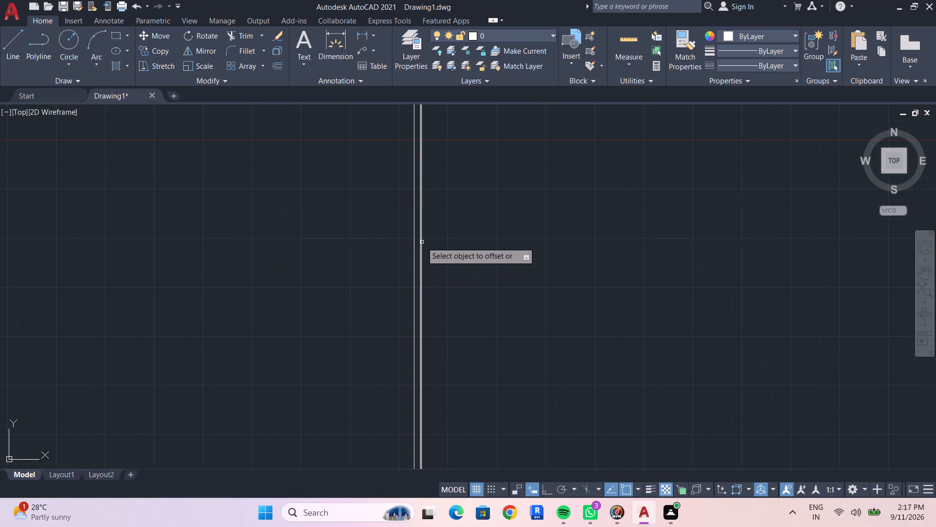
drag(422, 242, 427, 242)
click(560, 247)
key(Escape)
key(Escape)
Offset the new vertical line 6" to the right to form the interior partition's thickness.
text(OF)
key(space)
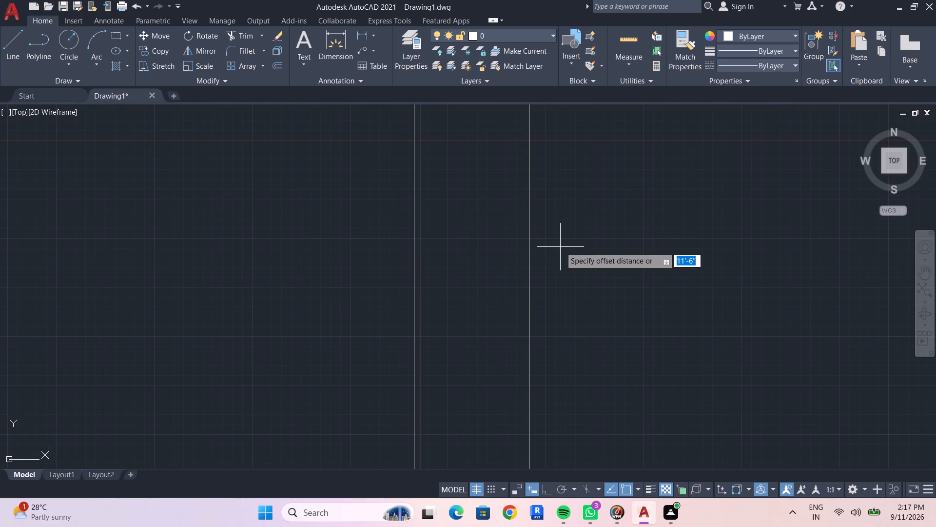
text(6")
key(shift+Return)
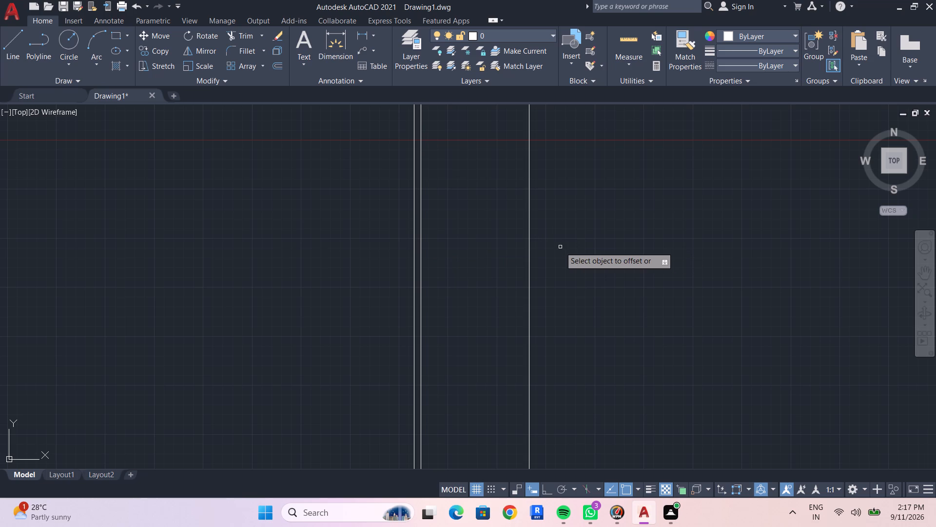
click(529, 237)
click(540, 236)
key(Escape)
key(Escape)
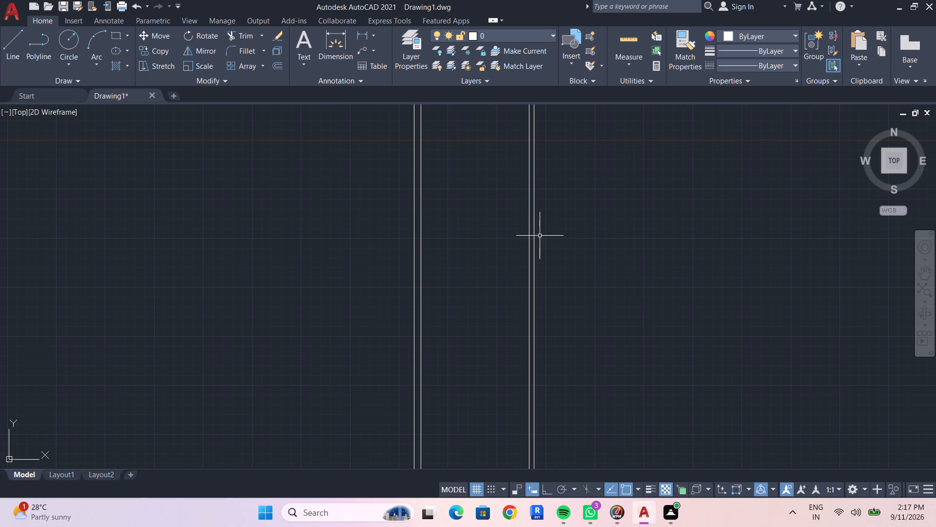
Offset the partition's right-hand line 11' to the right for the right outer wall's inner face.
text(OF)
key(space)
text(111)
key(BackSpace)
key(apostrophe)
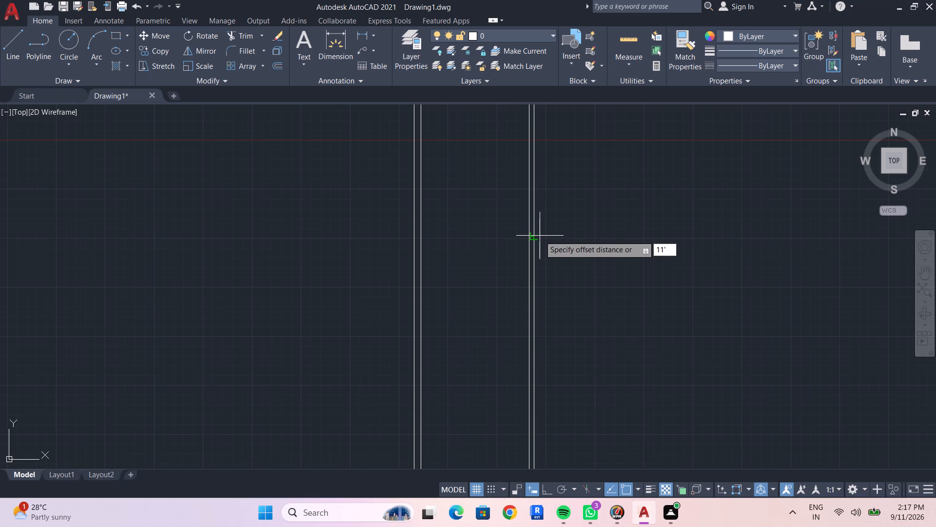
key(space)
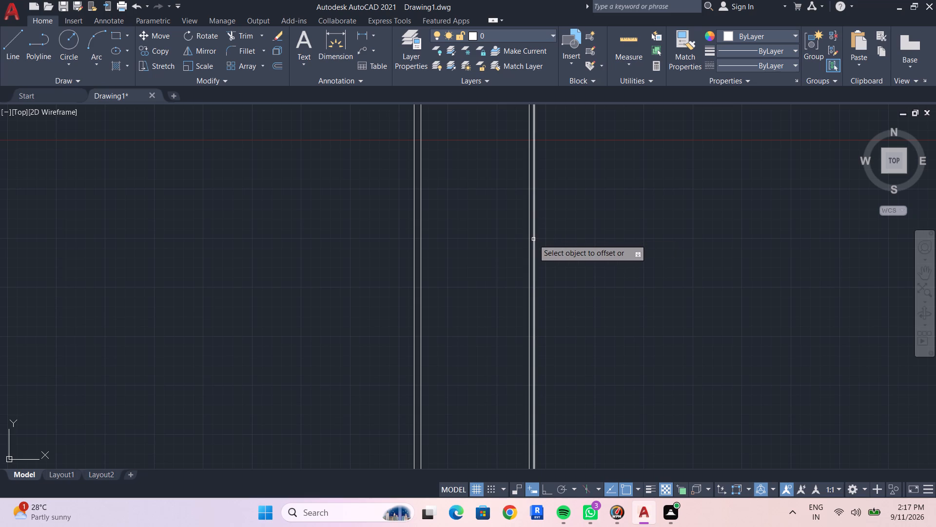
click(534, 239)
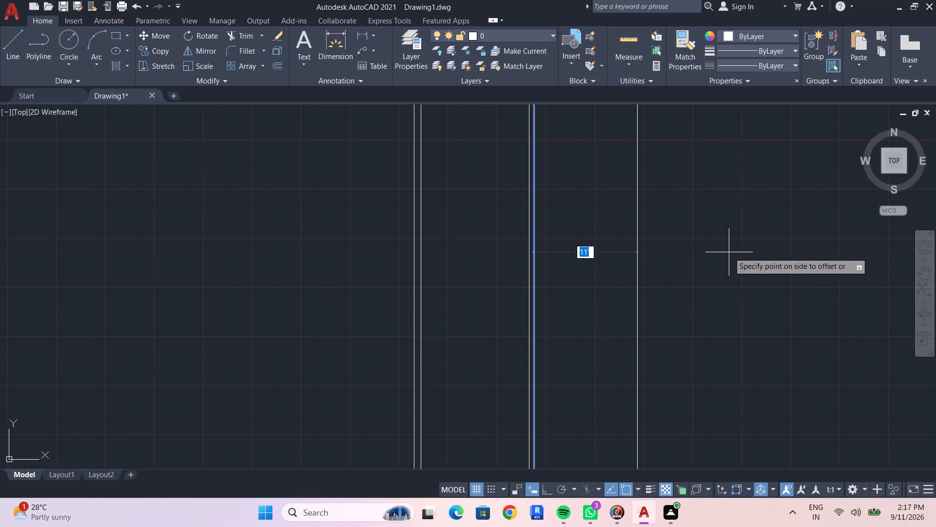
click(729, 252)
key(Escape)
key(Escape)
Offset the rightmost vertical line 9" outward to form the right outer wall.
text(OF)
key(space)
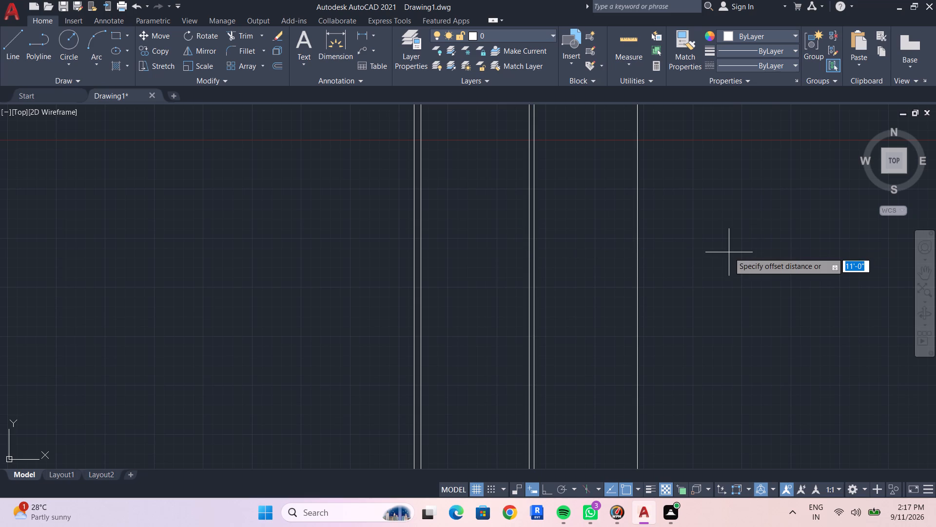
text(9")
key(Return)
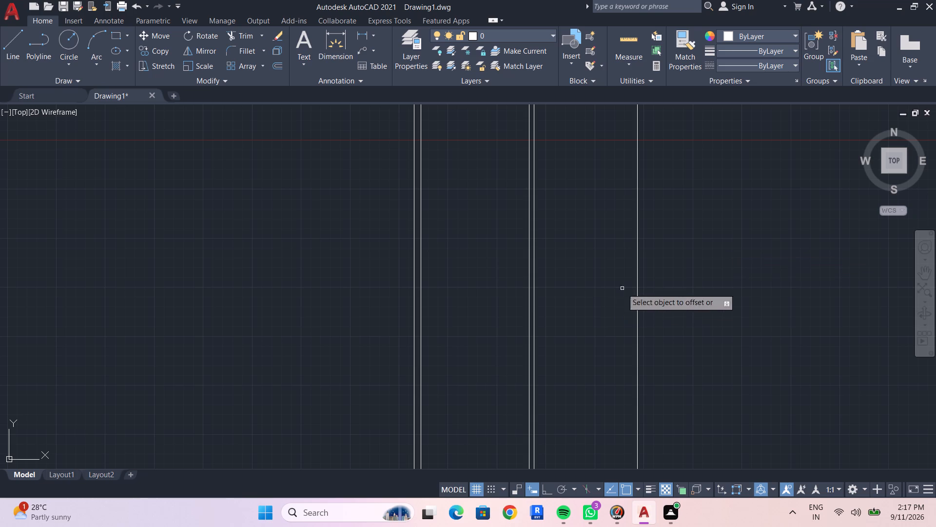
click(638, 271)
click(655, 272)
key(Escape)
key(Escape)
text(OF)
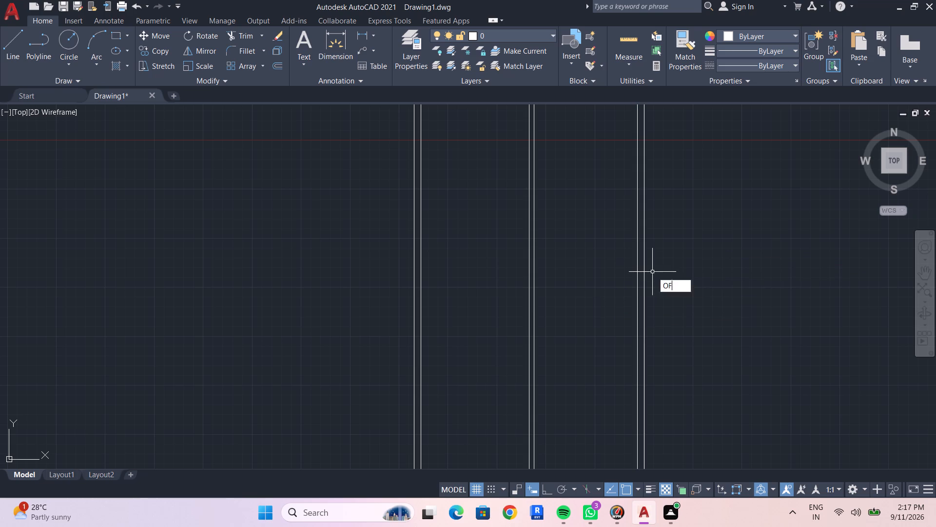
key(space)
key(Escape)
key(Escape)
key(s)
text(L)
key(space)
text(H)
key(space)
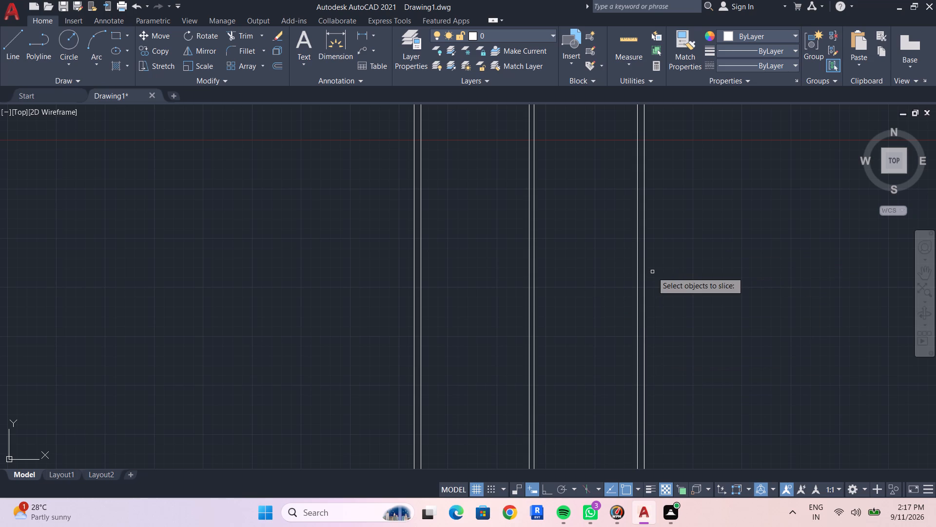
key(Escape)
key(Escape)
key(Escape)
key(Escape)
Place a horizontal construction line across the vertical wall lines.
text(XL H)
key(space)
click(628, 227)
key(Escape)
key(Escape)
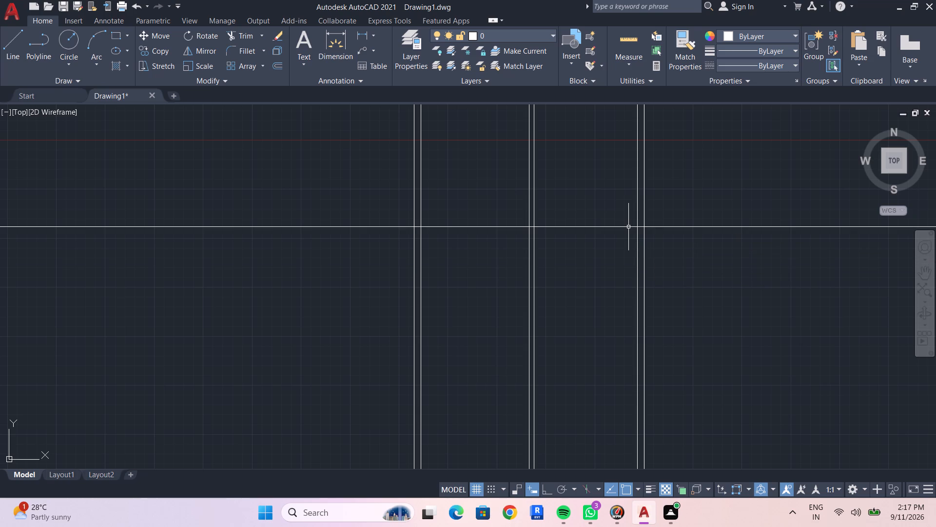
Offset the horizontal construction line 9" downward to form the top outer wall.
text(OF 9")
key(shift+Return)
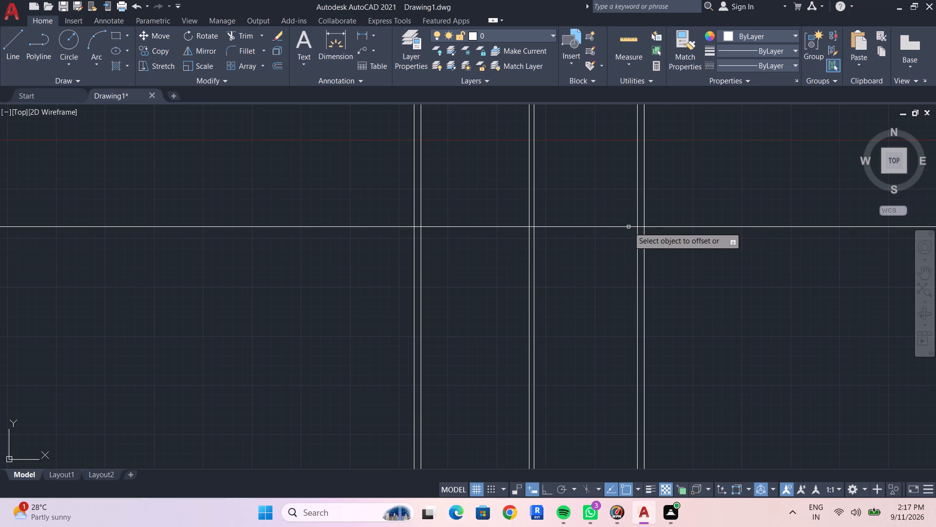
click(610, 226)
click(607, 246)
key(Escape)
key(Escape)
key(Escape)
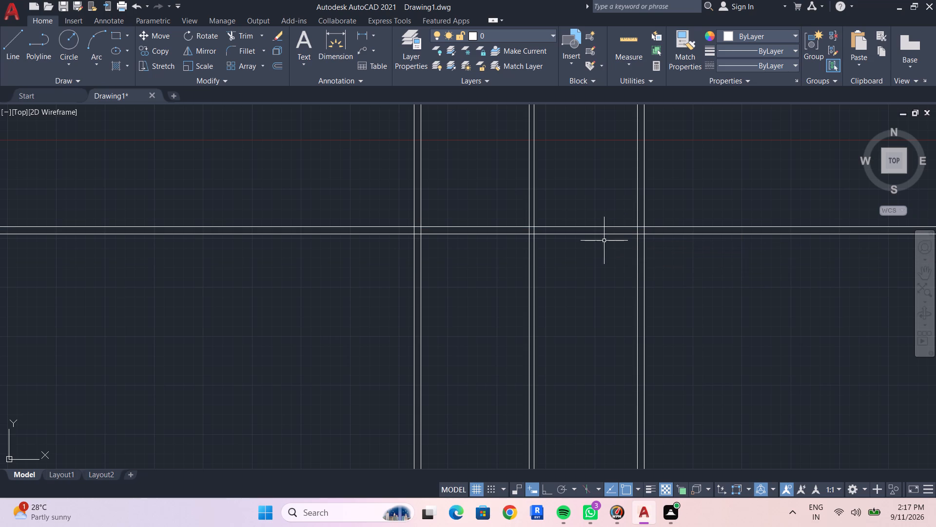
Offset the top outer wall's inner line 7'9" downward for the first row of rooms.
text(OF)
key(space)
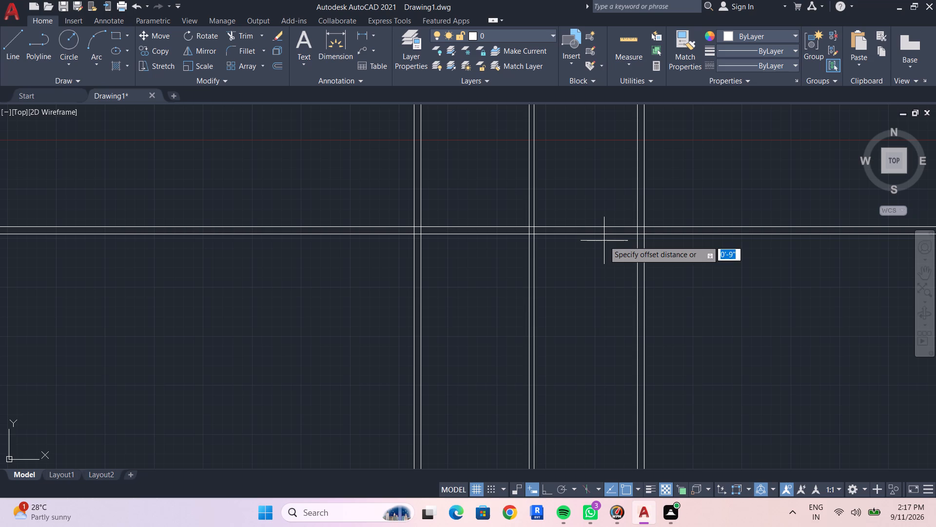
text(7'9")
key(shift+Return)
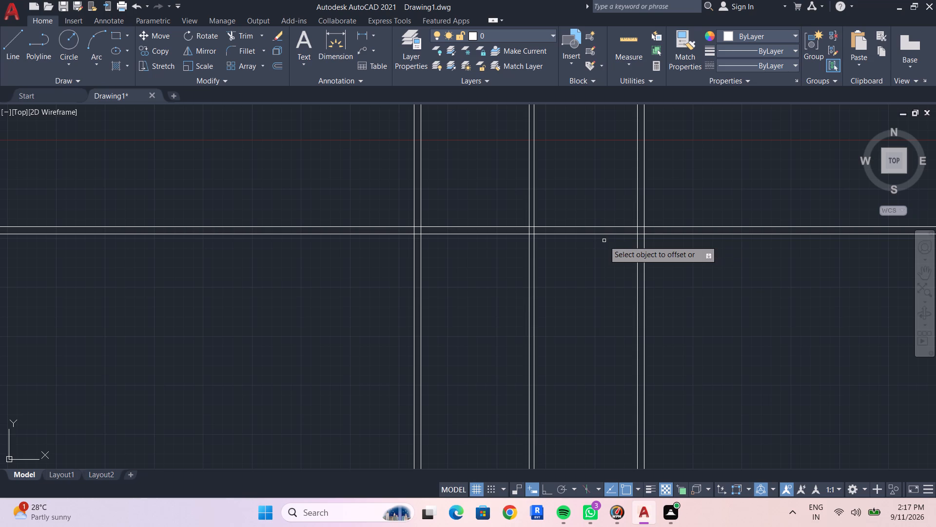
click(606, 235)
click(609, 331)
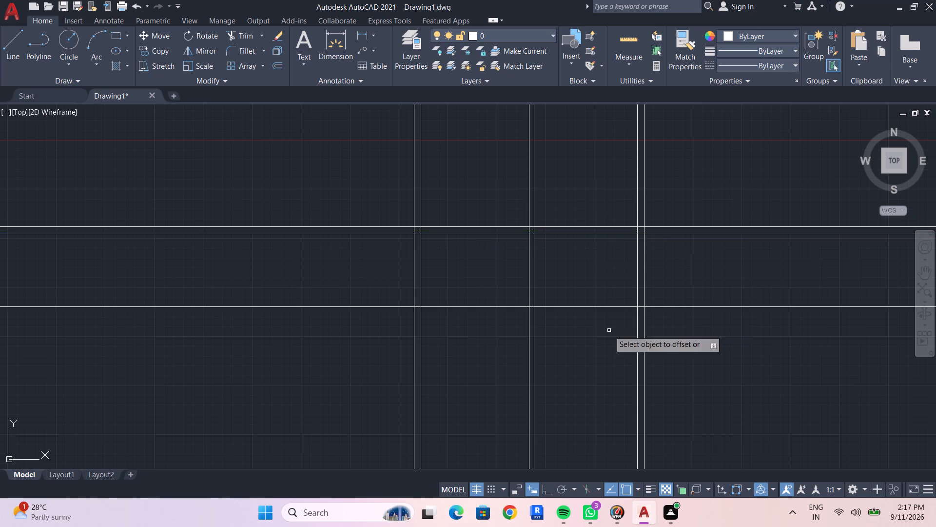
scroll(609, 330, down, 1)
middle_drag(609, 330, 602, 284)
key(Escape)
scroll(598, 308, up, 1)
key(Escape)
key(Escape)
Offset the lowest horizontal line 6" downward to form the first horizontal partition.
text(OF)
key(space)
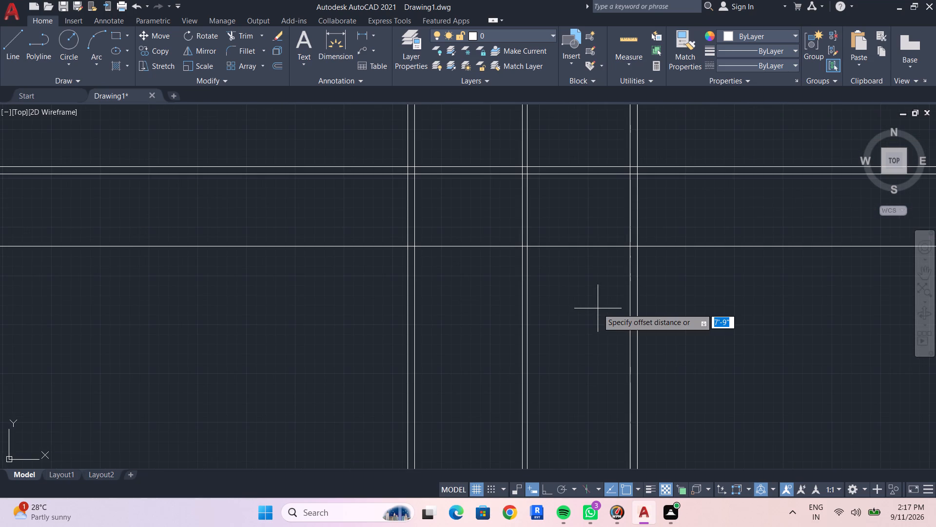
key(9)
key(BackSpace)
text(6")
key(shift+Return)
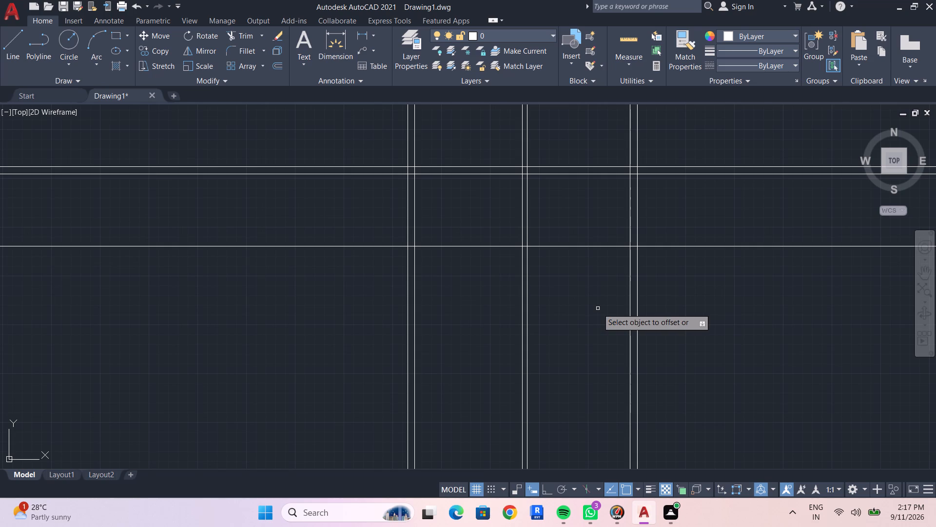
click(589, 246)
click(589, 270)
key(Escape)
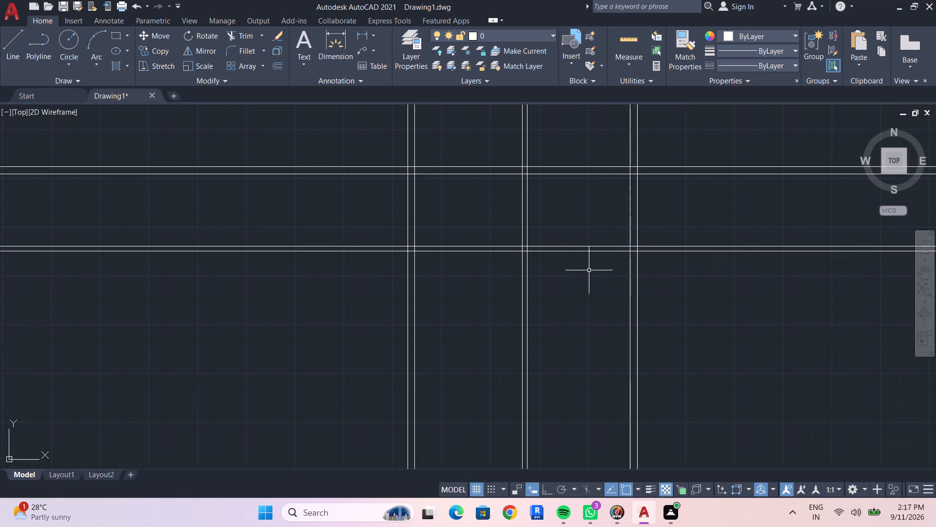
key(Escape)
Offset the first horizontal partition's lower line 5'6" downward for the second row of rooms.
text(OF)
key(space)
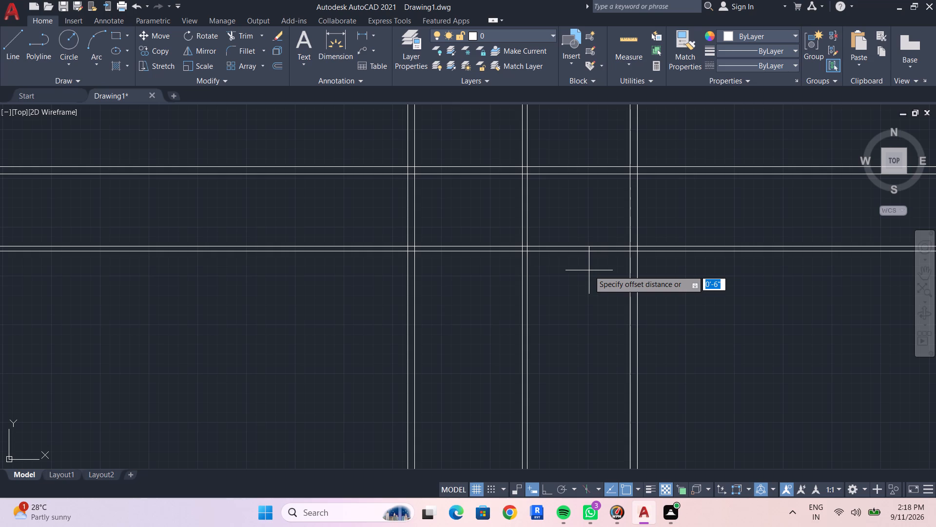
text(5'6")
key(shift+Return)
click(602, 252)
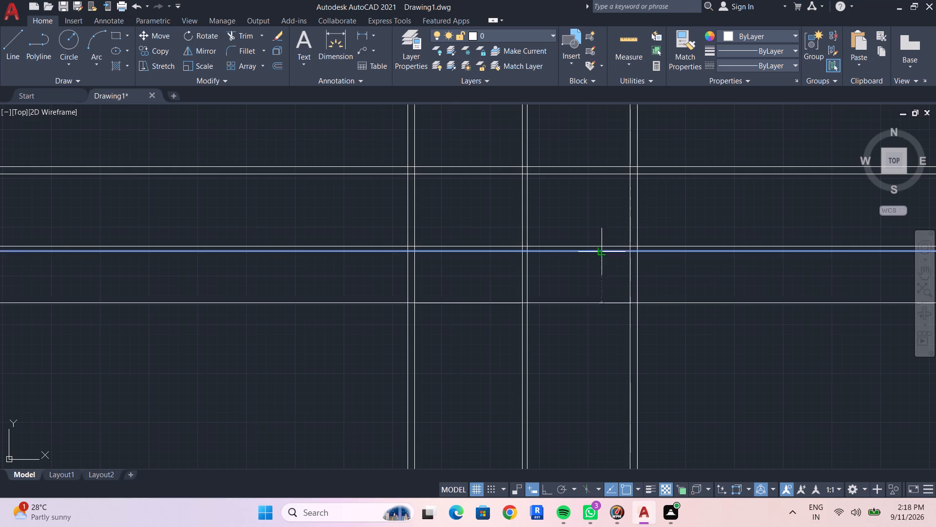
click(603, 372)
key(Escape)
key(Escape)
Offset the lowest horizontal line 6" downward to form the second horizontal partition.
text(OF 6")
key(shift+Return)
click(576, 304)
click(577, 337)
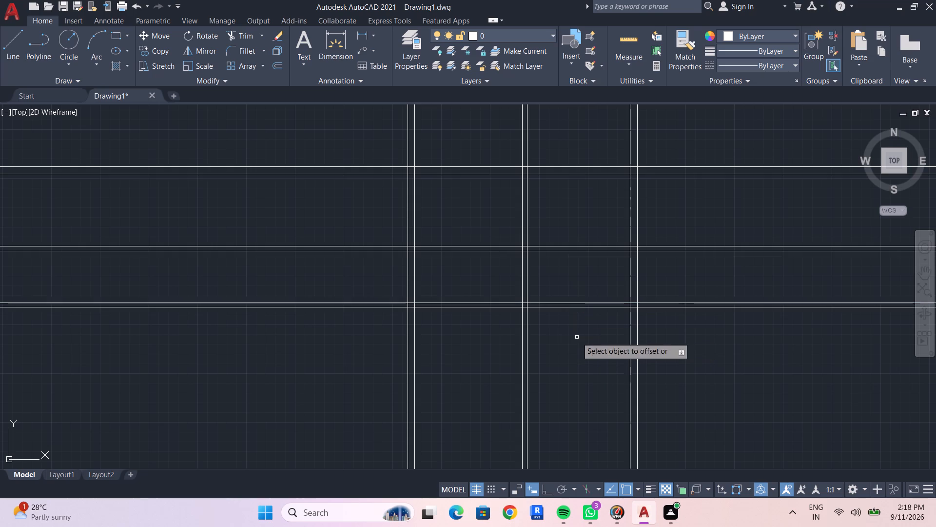
key(Escape)
key(Escape)
Offset the second horizontal partition's lower line 7'6" downward for the third row of rooms.
text(OF)
key(space)
text(7'6")
key(shift+Return)
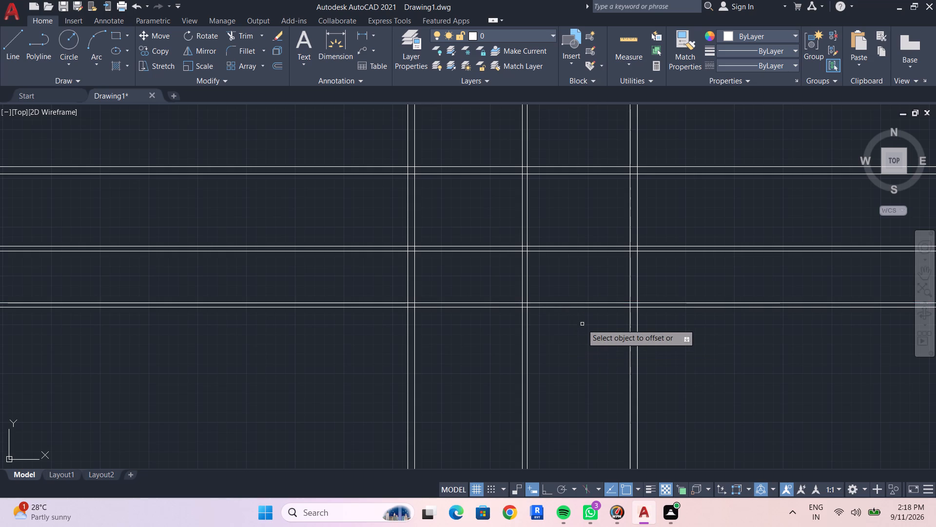
click(585, 309)
click(585, 377)
key(Escape)
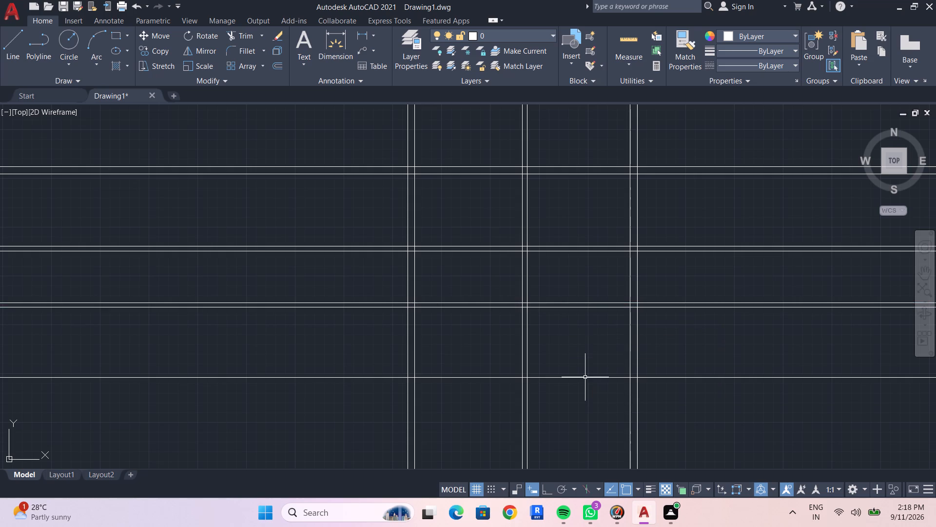
key(Escape)
key(Escape)
Offset the lowest horizontal line 9" downward to form the wall below the third row of rooms.
text(OO)
key(BackSpace)
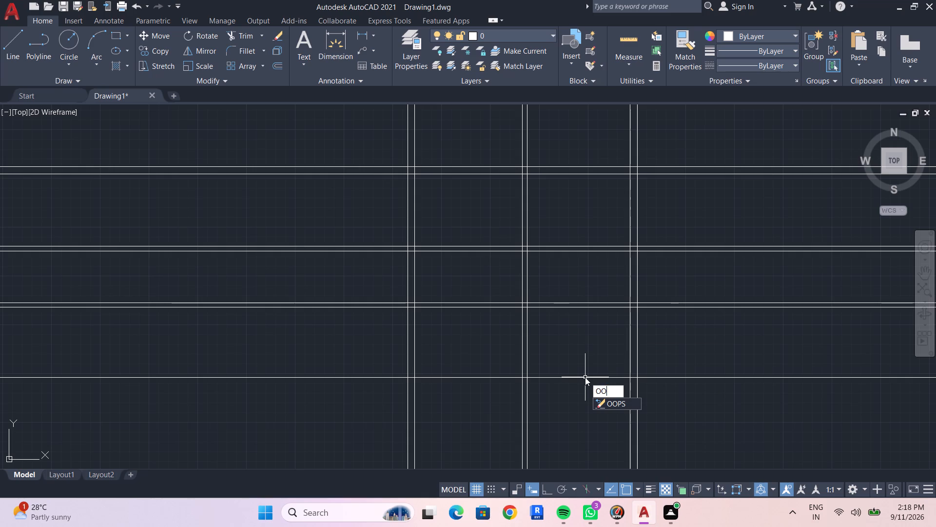
key(BackSpace)
text(F)
key(space)
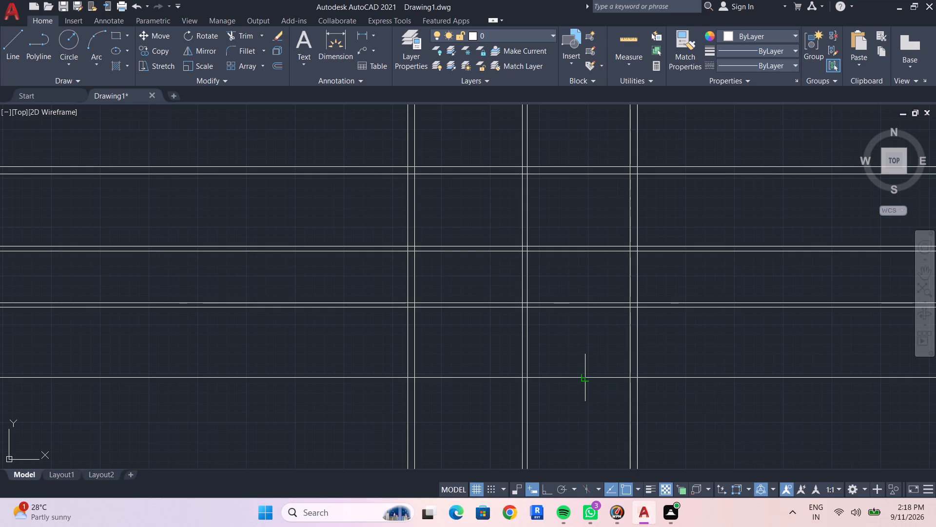
key(9)
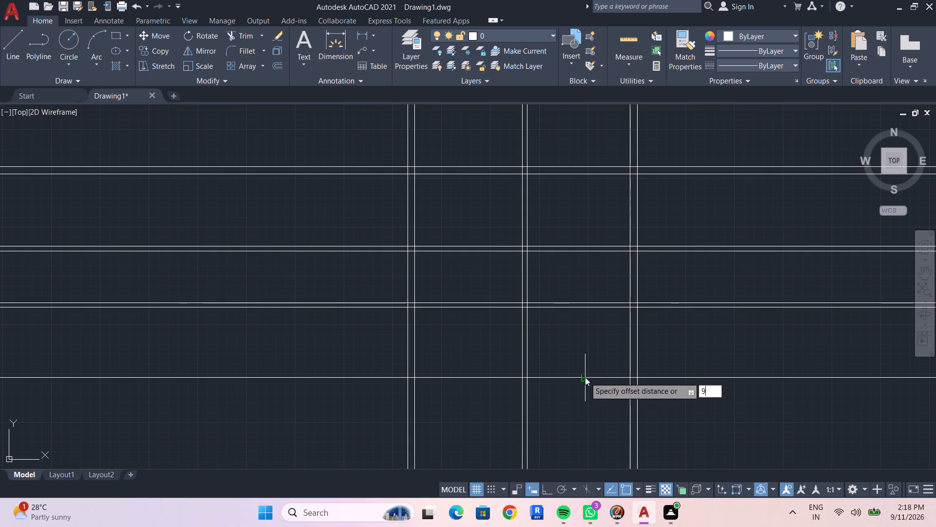
key(shift+quotedbl)
key(Return)
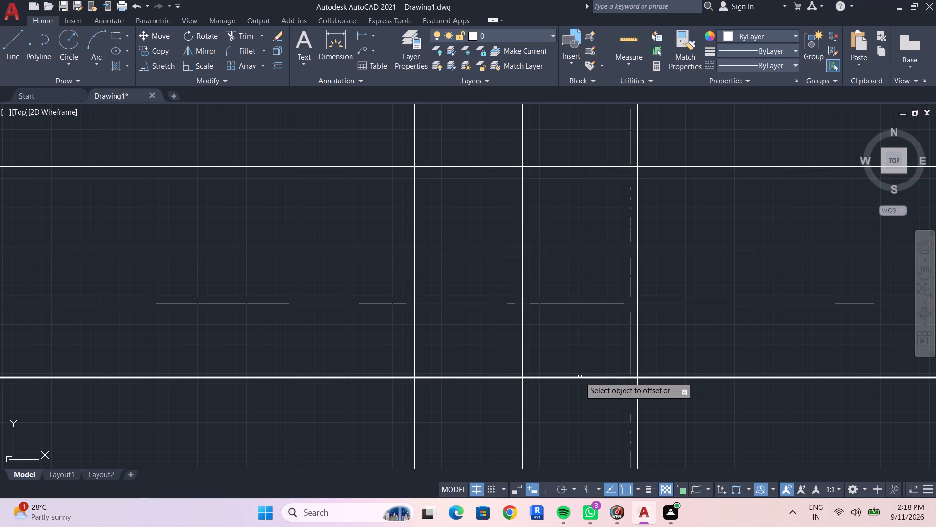
click(583, 379)
click(592, 402)
key(Escape)
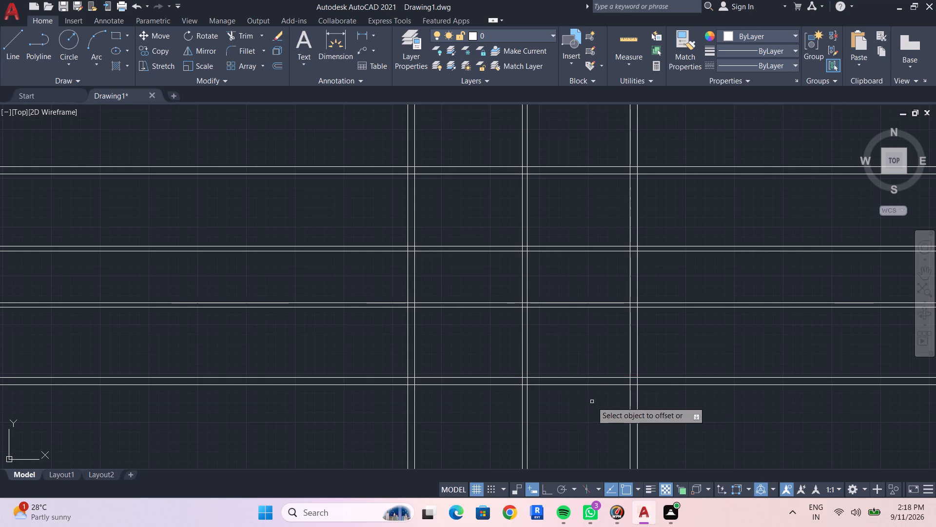
key(Escape)
key(Escape)
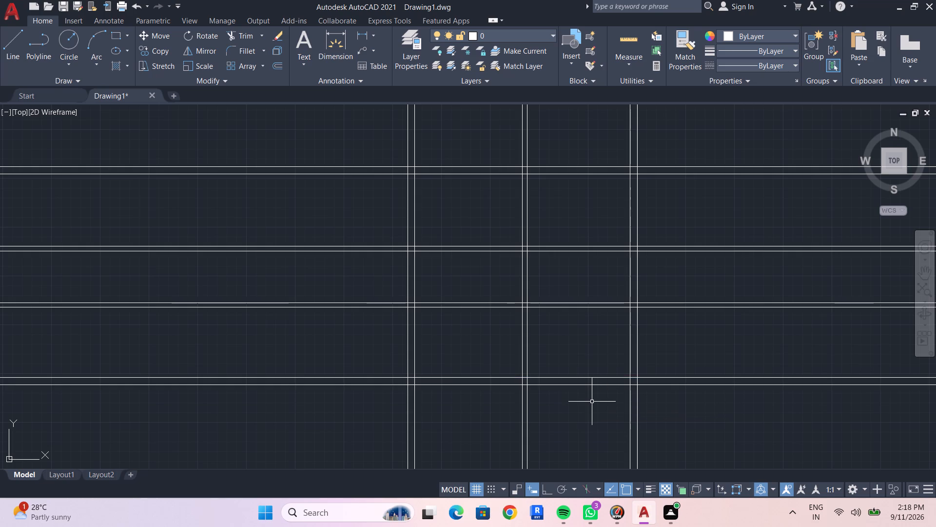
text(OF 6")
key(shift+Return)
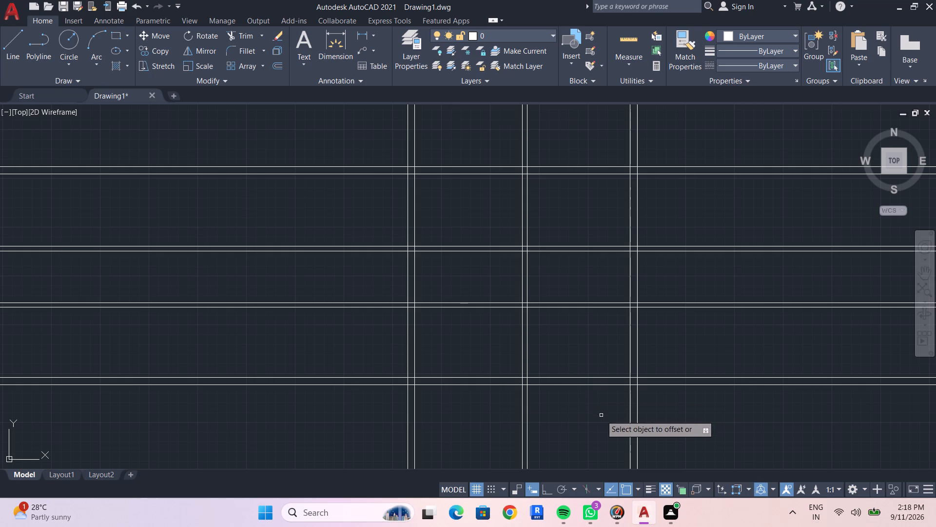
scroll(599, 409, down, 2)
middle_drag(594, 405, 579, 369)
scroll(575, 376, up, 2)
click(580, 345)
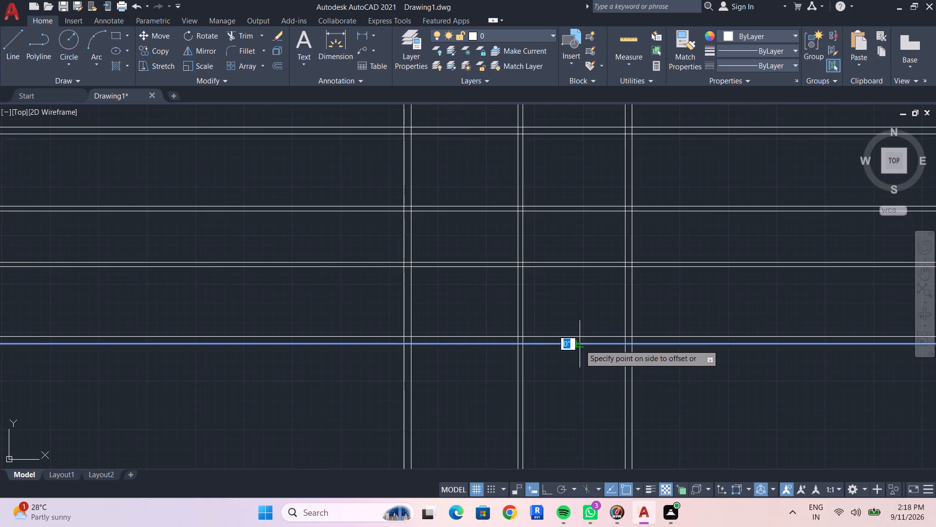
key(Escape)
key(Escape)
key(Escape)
Offset the lower line of the bottom 9" horizontal wall 6' downward for the plan's bottom edge.
text(OF 6')
key(Return)
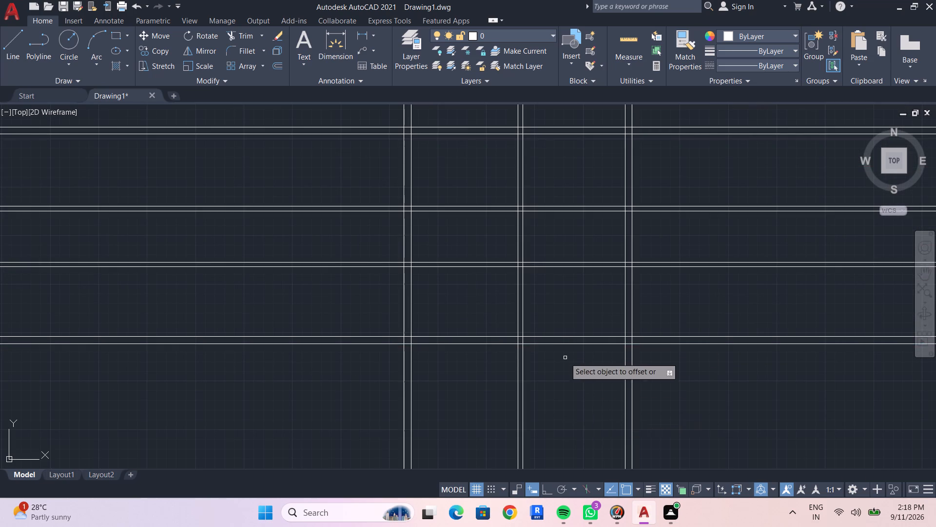
click(566, 345)
click(568, 427)
key(Escape)
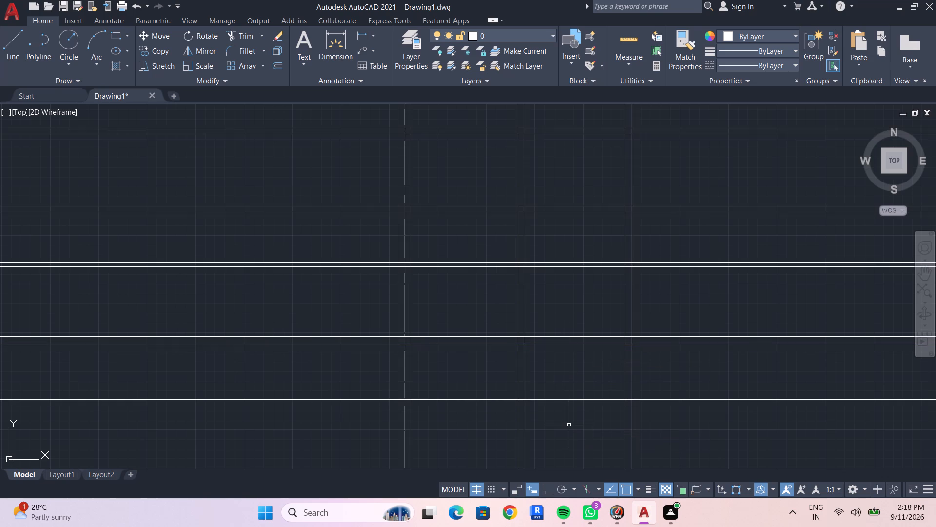
key(Escape)
key(Escape)
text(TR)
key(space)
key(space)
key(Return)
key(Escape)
Trim all construction line ends that extend beyond the plan's outer rectangle.
scroll(558, 443, down, 1)
middle_drag(558, 443, 563, 375)
key(Escape)
key(Escape)
text(TR)
key(space)
key(space)
drag(651, 127, 631, 168)
scroll(569, 290, up, 2)
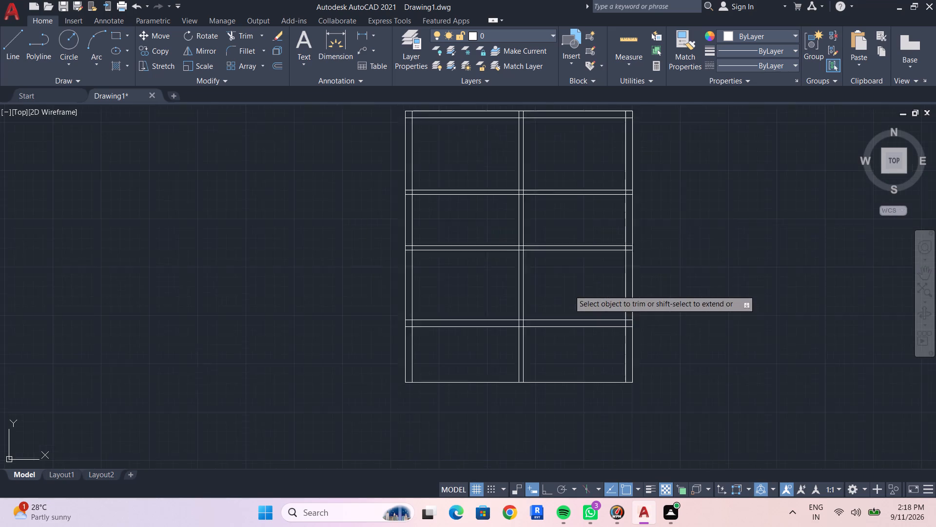
middle_click(569, 290)
key(Escape)
middle_drag(573, 295, 575, 345)
scroll(578, 338, down, 1)
middle_drag(578, 338, 570, 351)
key(Escape)
key(Escape)
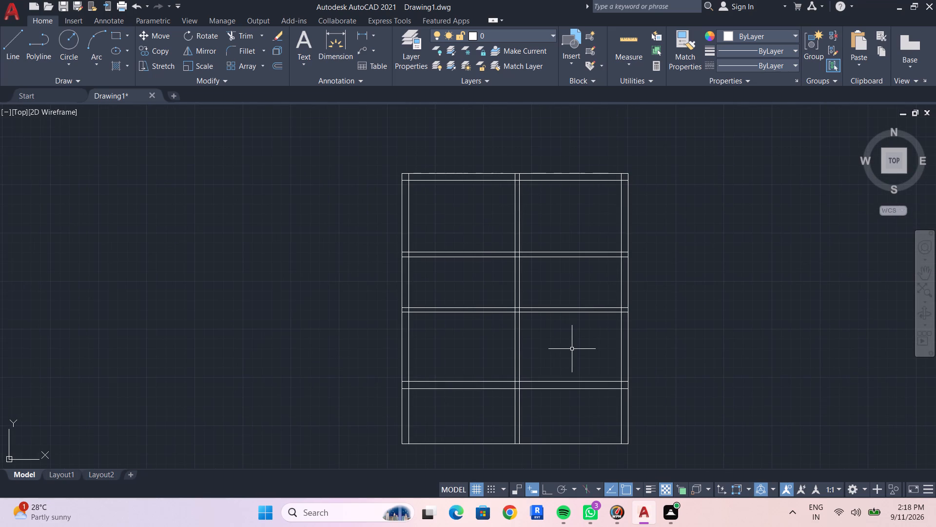
key(Escape)
key(Escape)
key(Escape)
key(Escape)
key(Escape)
key(Escape)
key(Escape)
Trim the left outer wall's inner line below the bottom 9" horizontal wall.
scroll(408, 437, up, 3)
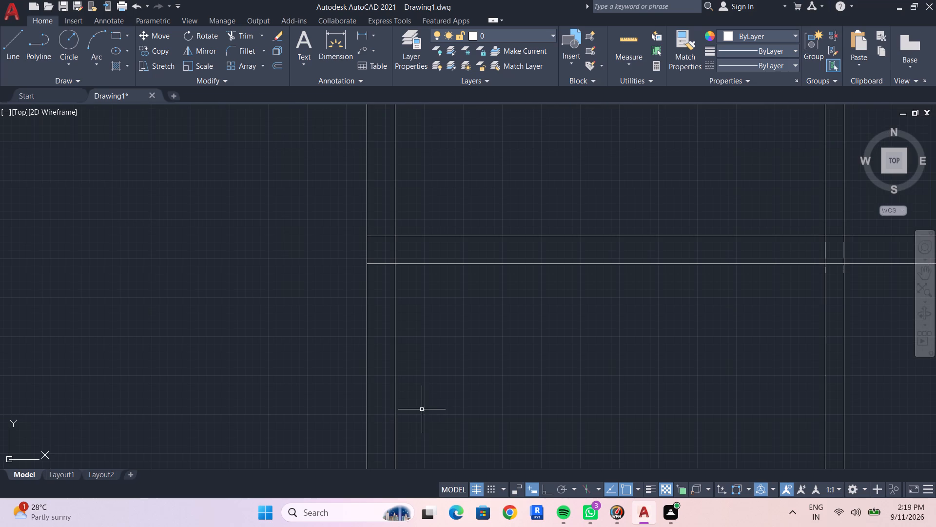
key(Escape)
text(TR)
key(Return)
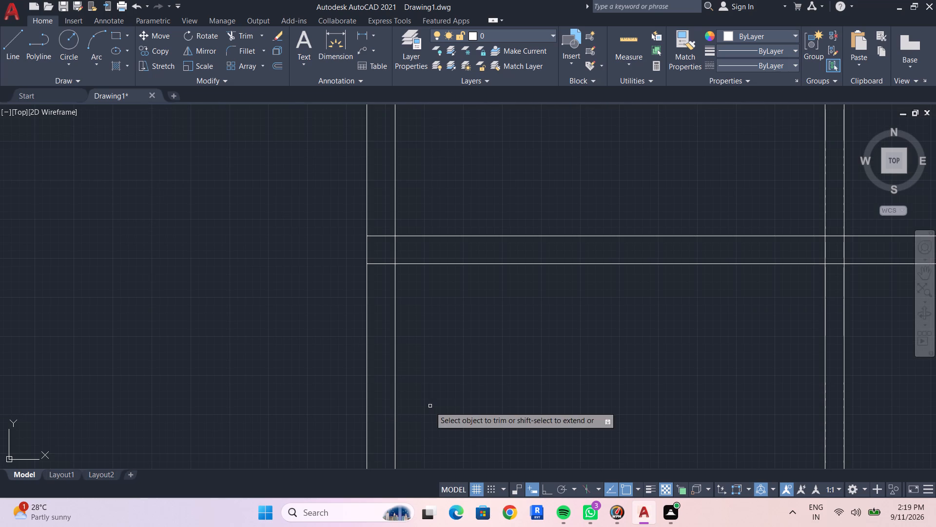
click(395, 365)
key(Escape)
key(Escape)
key(Escape)
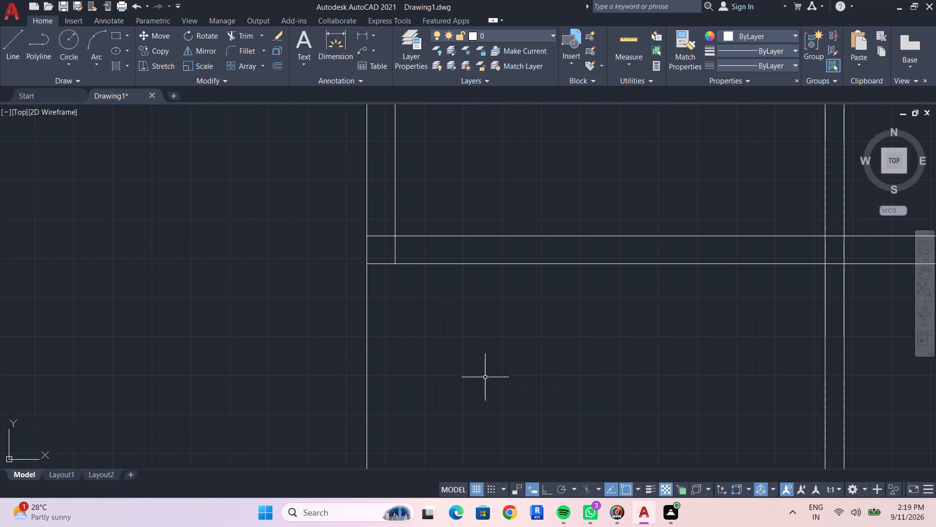
Offset the plan's leftmost vertical line 4" inward for a thin wall beside the bottom bay.
text(OF 4")
key(shift+Return)
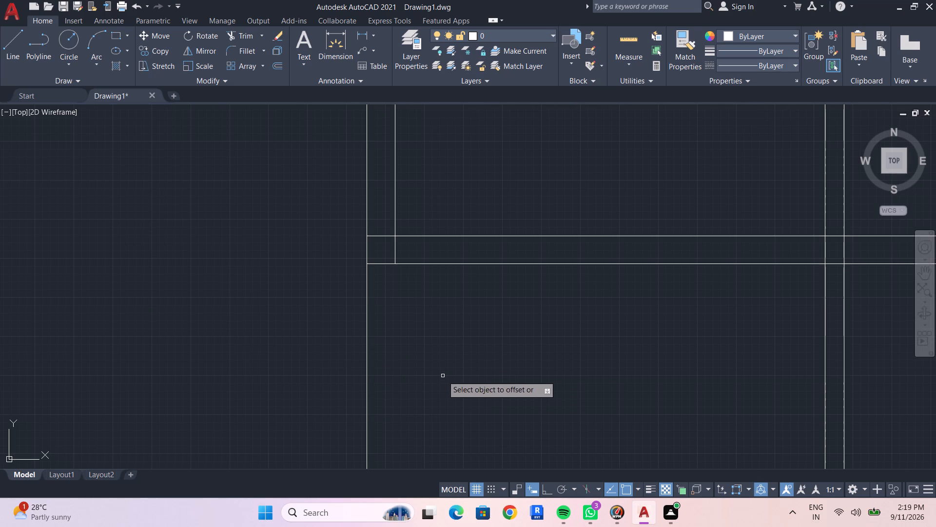
click(369, 371)
click(369, 372)
click(367, 367)
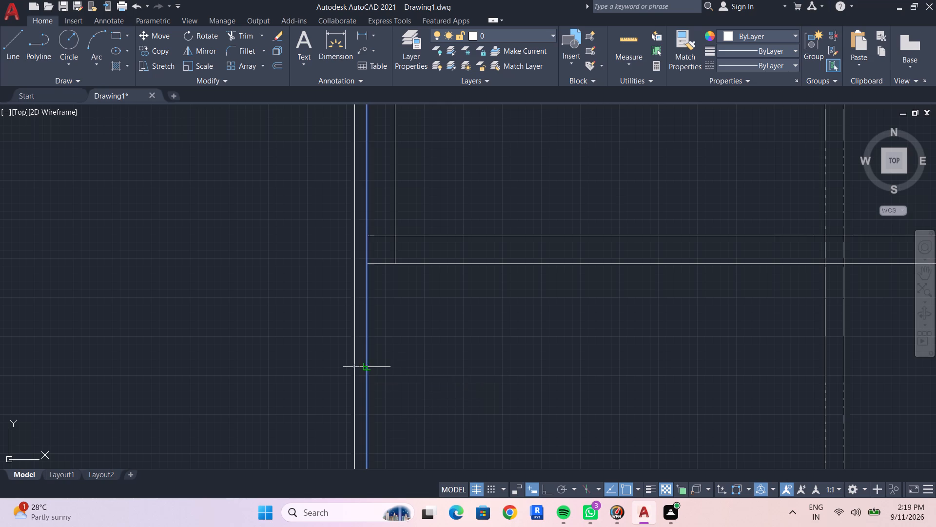
click(393, 368)
key(Escape)
key(Escape)
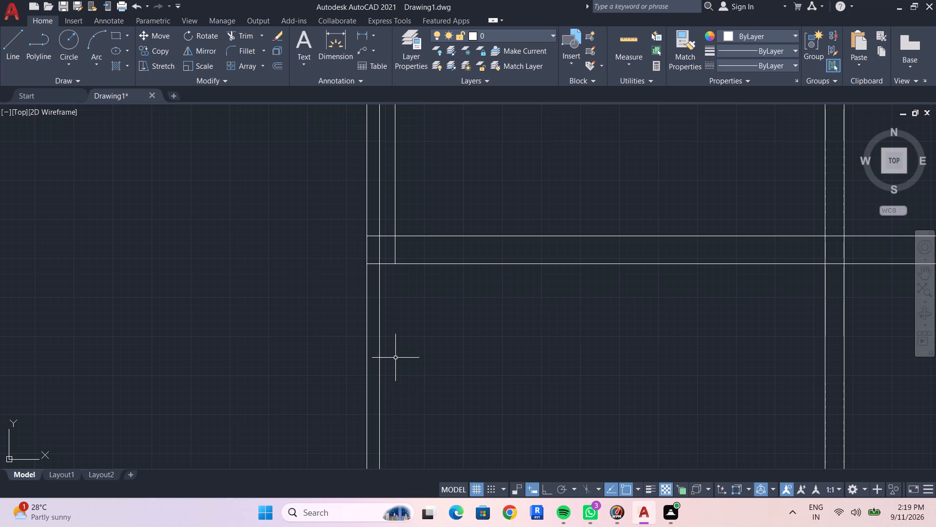
Trim the 4" offset line where it crosses the bottom 9" horizontal wall at the left outer wall.
key(t)
key(r)
key(Return)
click(377, 253)
key(Escape)
Trim the 4" offset line within the bottom 9" horizontal wall at its left end and delete the leftover piece above the wall.
drag(382, 255, 371, 257)
key(space)
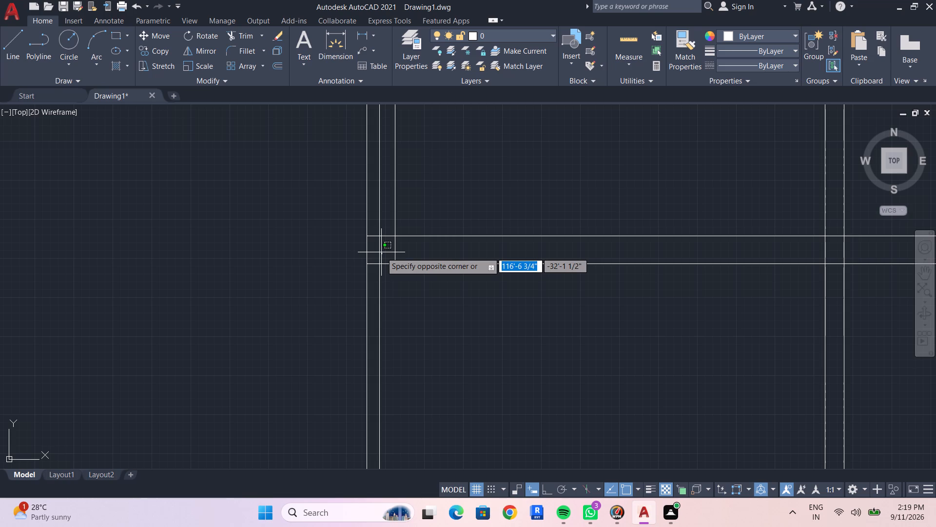
click(375, 251)
key(Escape)
key(space)
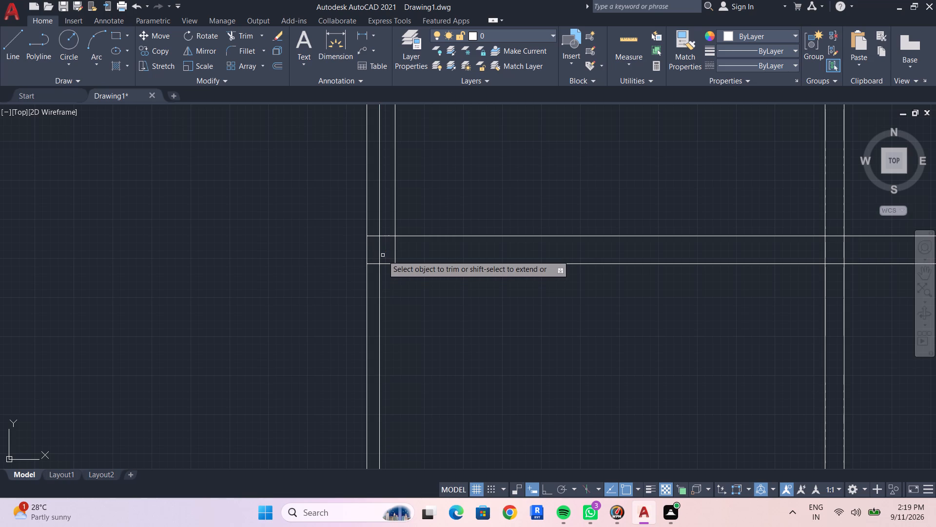
click(377, 251)
click(387, 253)
key(Escape)
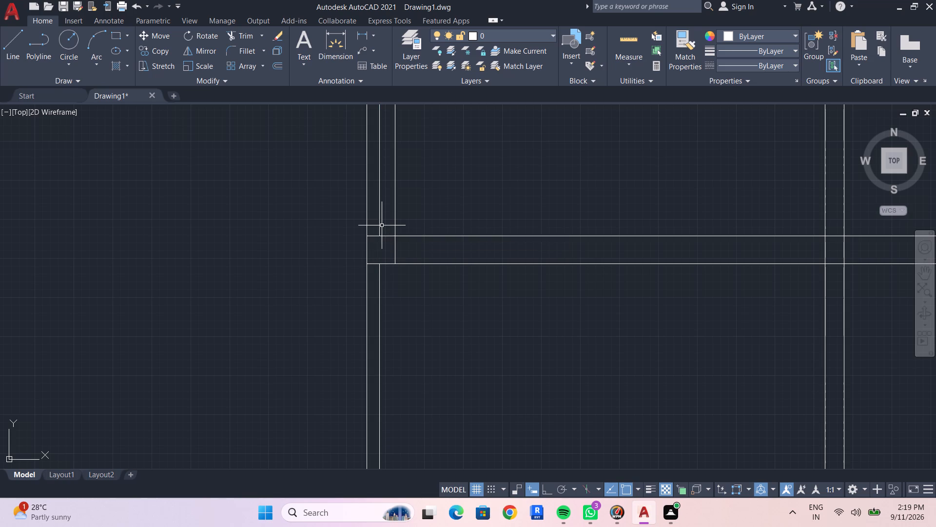
click(381, 225)
click(379, 224)
key(Delete)
key(Escape)
Measure the wall thicknesses where the left outer wall meets the bottom 9" horizontal wall.
scroll(549, 360, down, 1)
middle_drag(531, 349, 499, 350)
middle_drag(525, 347, 524, 347)
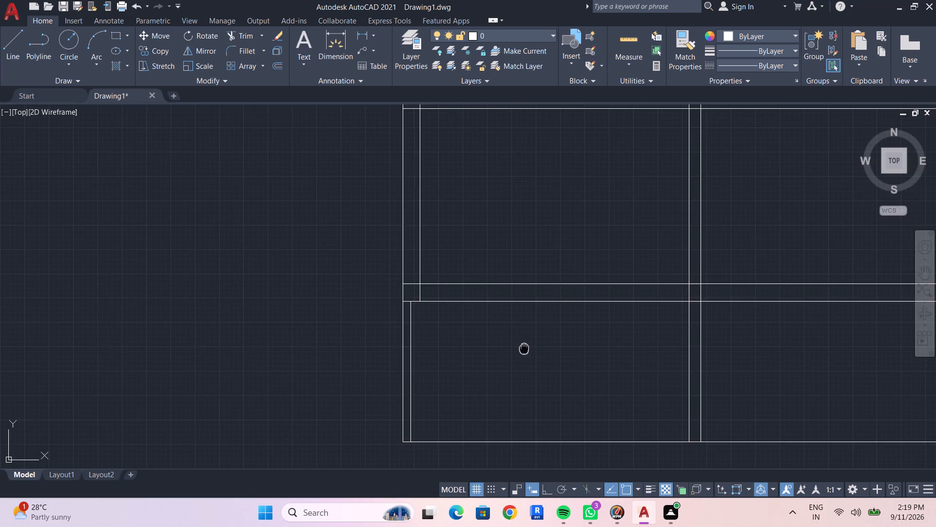
middle_drag(524, 347, 428, 355)
scroll(442, 355, down, 1)
middle_drag(448, 357, 470, 360)
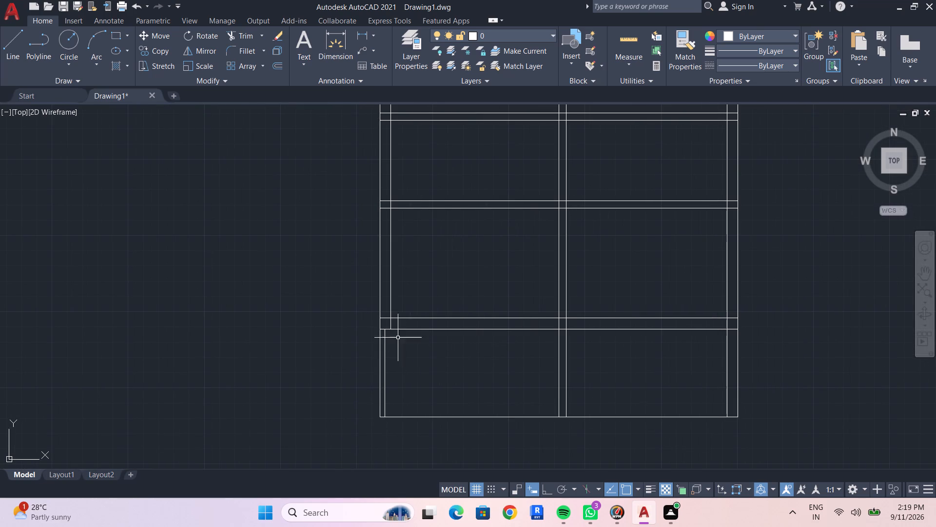
scroll(396, 328, up, 1)
scroll(396, 328, down, 2)
scroll(386, 329, up, 4)
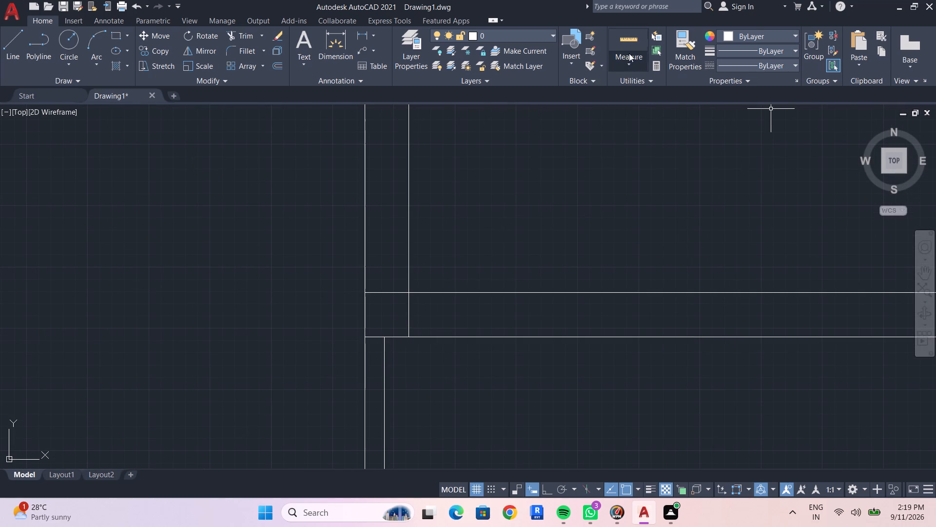
click(629, 38)
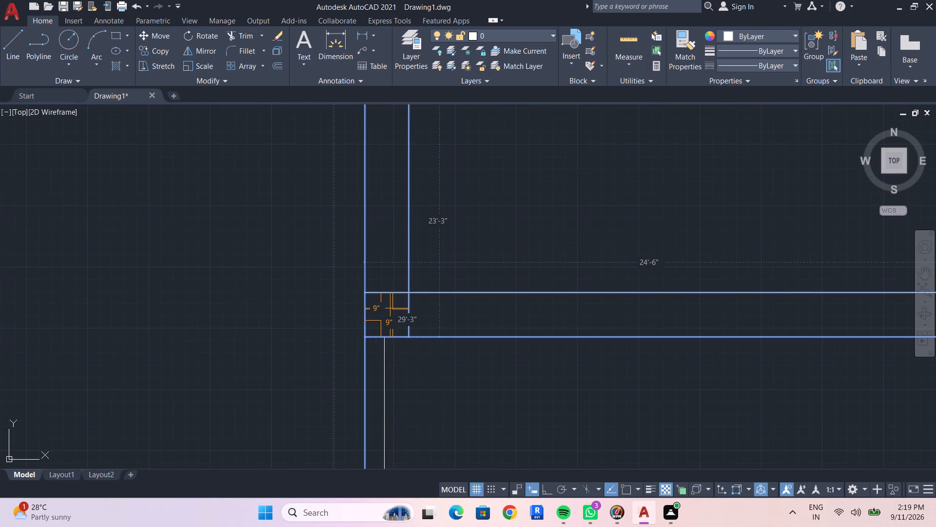
key(Escape)
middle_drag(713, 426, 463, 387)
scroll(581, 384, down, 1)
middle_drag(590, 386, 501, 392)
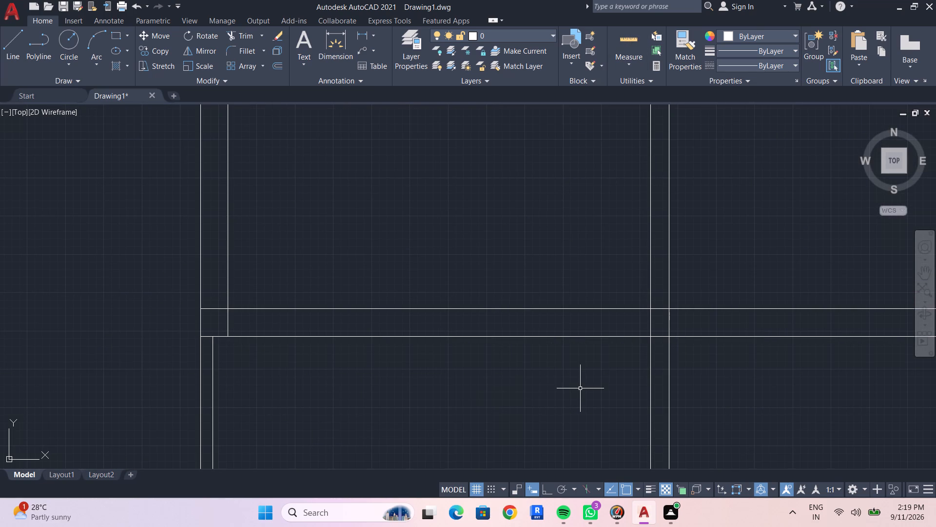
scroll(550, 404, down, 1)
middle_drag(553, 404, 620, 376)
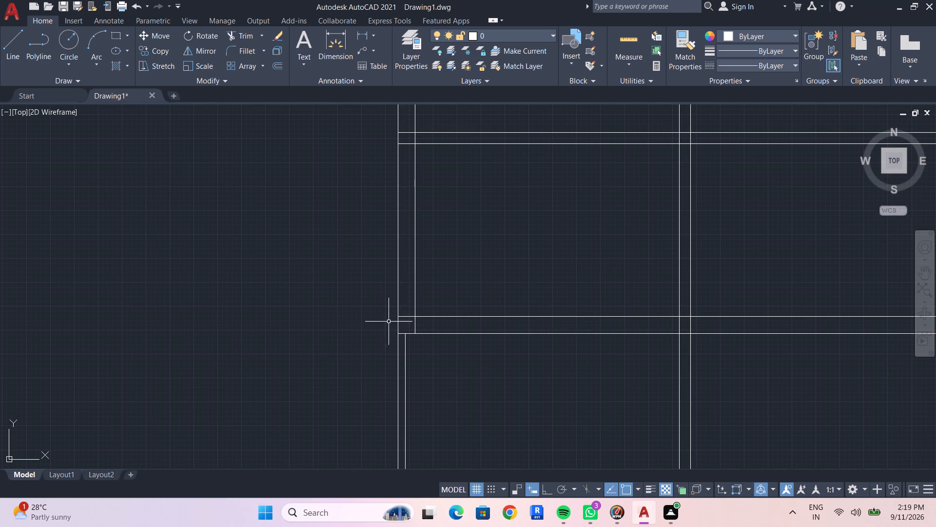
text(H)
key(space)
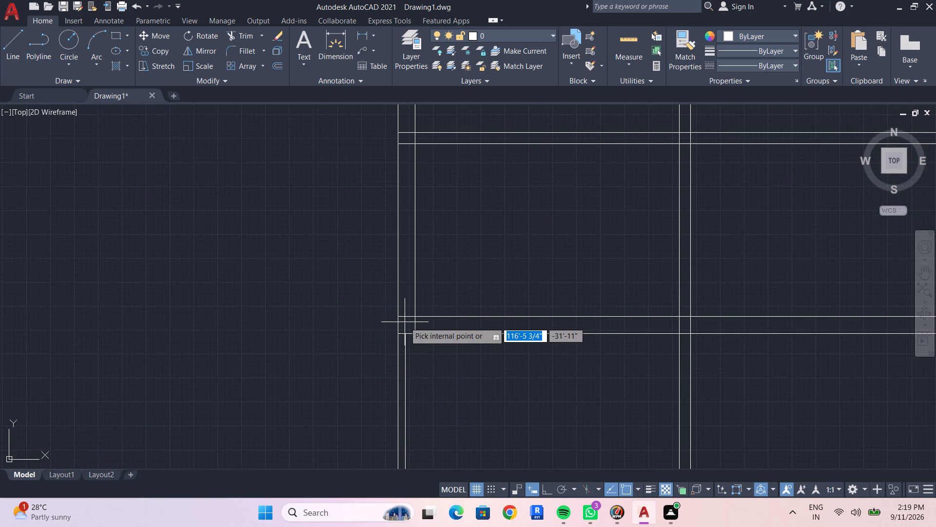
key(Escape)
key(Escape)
Measure the width and depth of the plan's upper-right room.
middle_drag(468, 359, 409, 369)
scroll(435, 365, up, 1)
scroll(457, 368, down, 3)
middle_drag(513, 371, 482, 370)
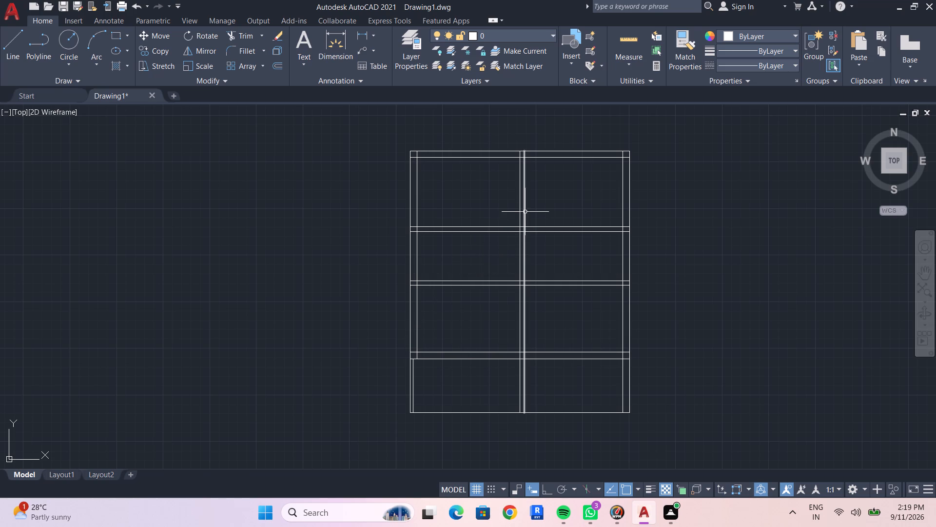
middle_drag(545, 216, 525, 247)
scroll(545, 218, up, 1)
drag(615, 44, 622, 38)
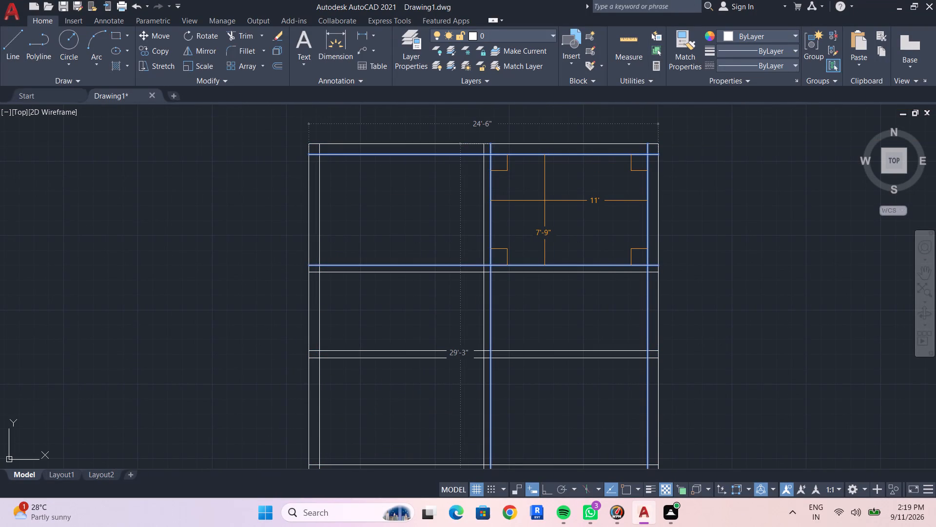
key(Escape)
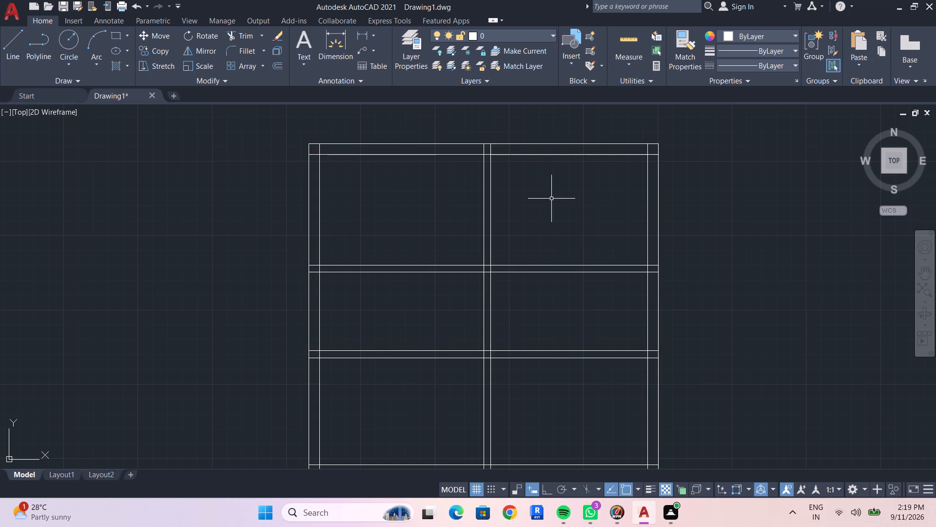
key(Escape)
key(Escape)
key(Escape)
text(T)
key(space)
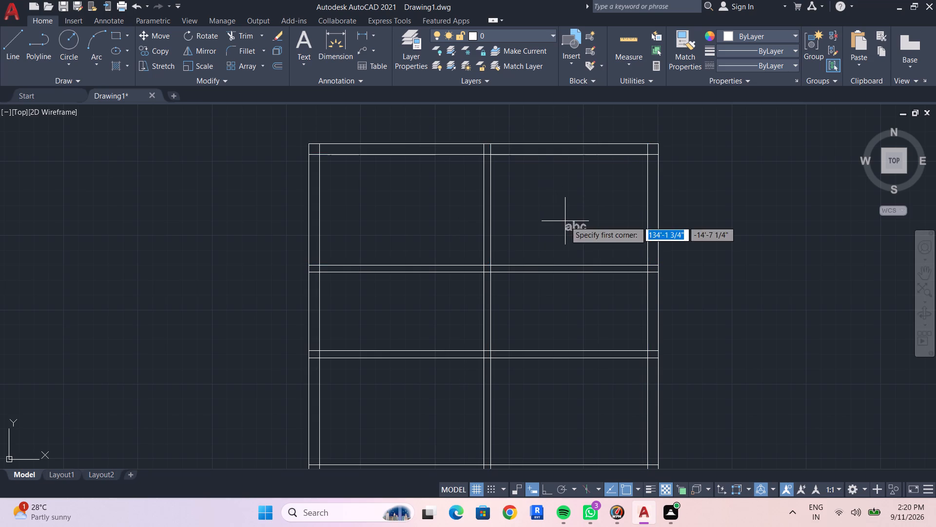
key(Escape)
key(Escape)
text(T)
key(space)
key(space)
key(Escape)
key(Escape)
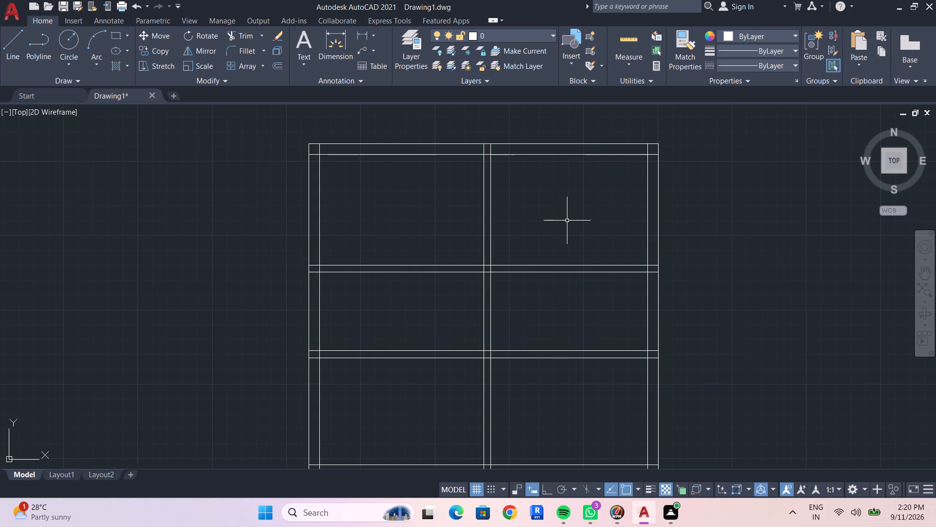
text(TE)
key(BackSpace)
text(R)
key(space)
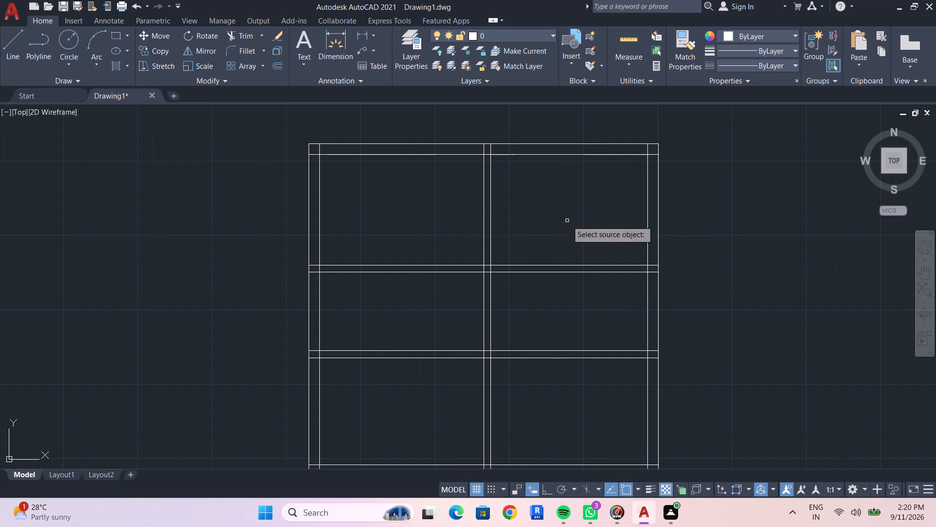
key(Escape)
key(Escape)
Trim the uppermost horizontal partition's two lines from the central wall to the plan's right edge.
text(TR)
key(space)
key(space)
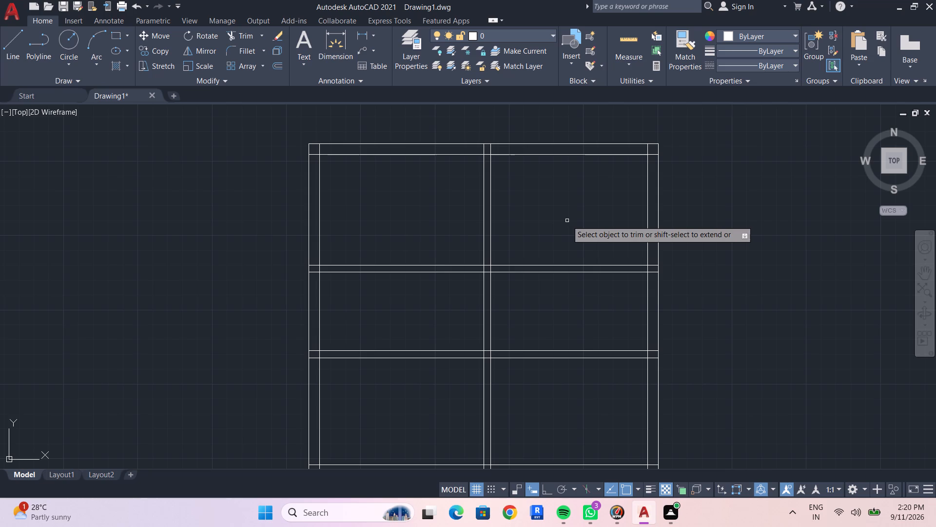
drag(564, 264, 565, 270)
drag(566, 272, 572, 273)
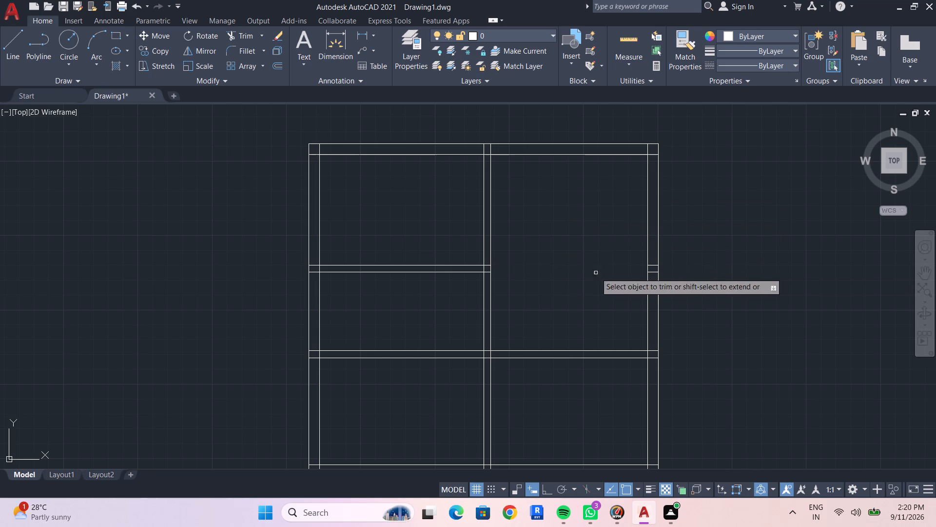
drag(652, 257, 654, 277)
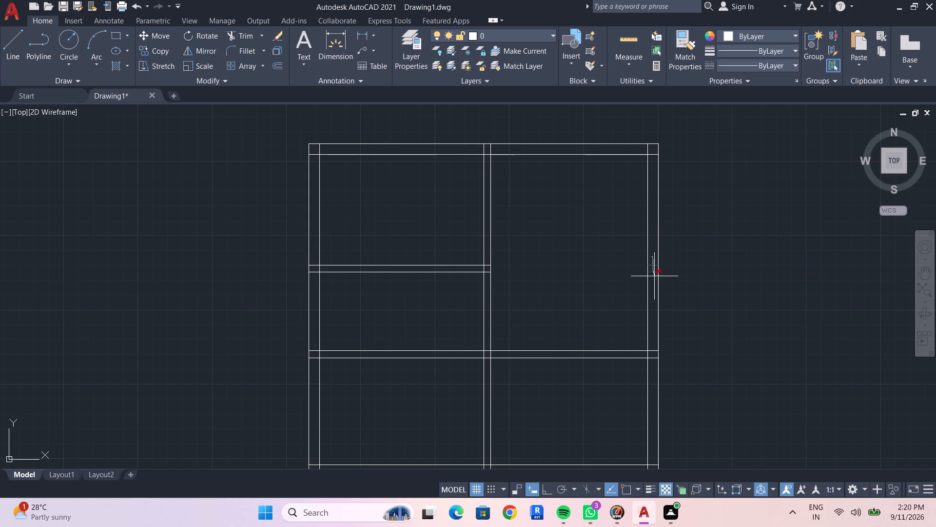
drag(654, 277, 654, 283)
key(Escape)
key(Escape)
key(Escape)
Offset the top outer wall's inner line 11'6" downward for the upper-right room's depth.
text(OF)
key(space)
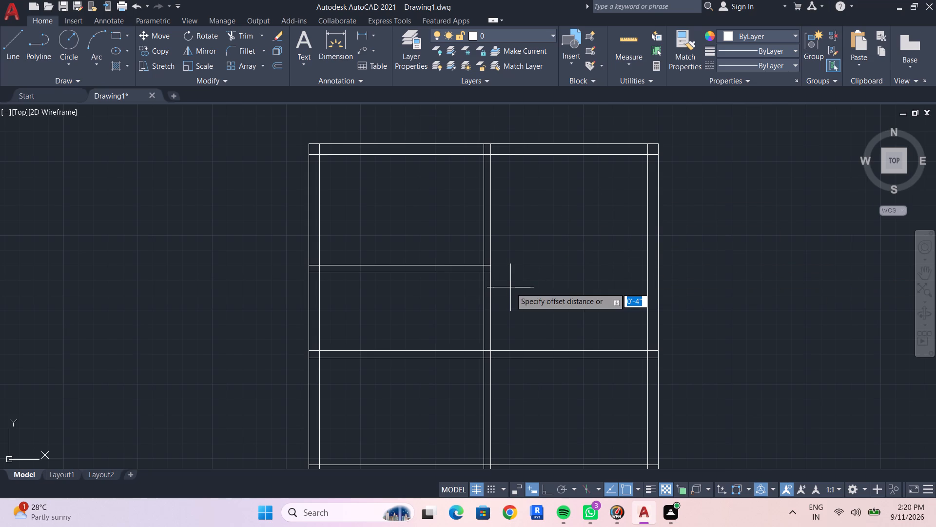
text(11'6")
key(shift+Return)
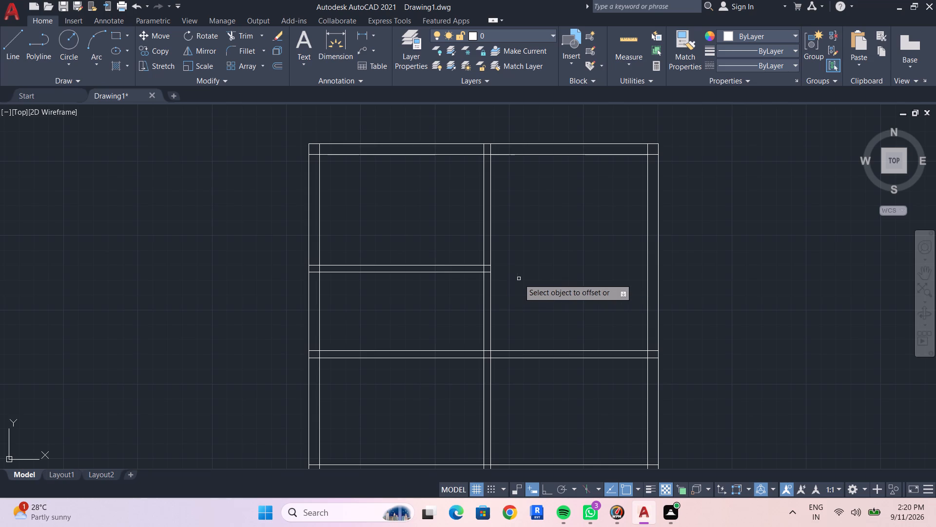
click(597, 154)
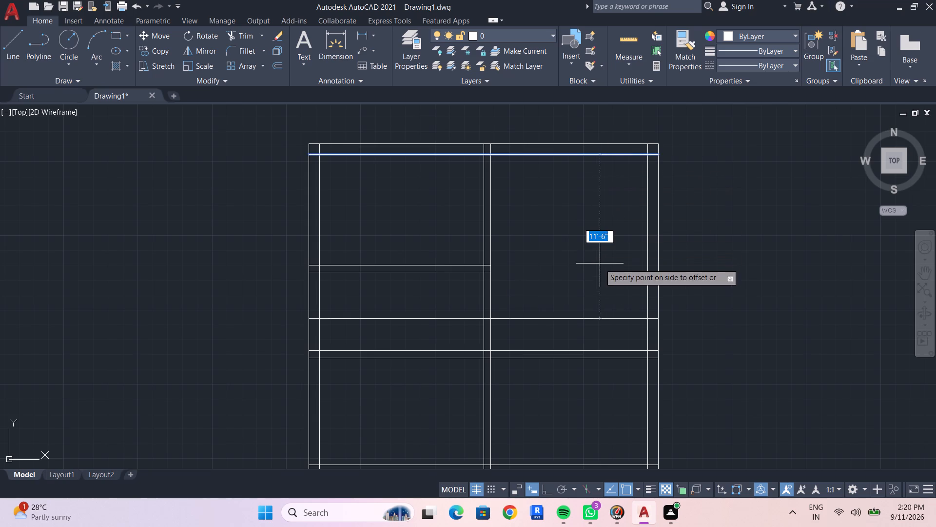
click(599, 267)
key(Escape)
key(Escape)
Offset the new horizontal line 6" downward for a partition below the upper-right room.
text(OF 6")
key(Return)
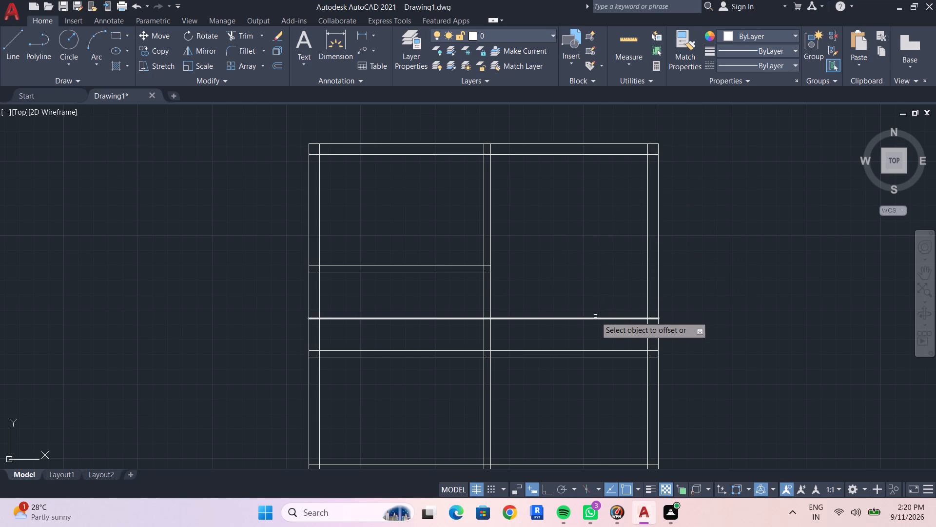
click(595, 319)
click(594, 332)
key(grave)
key(grave)
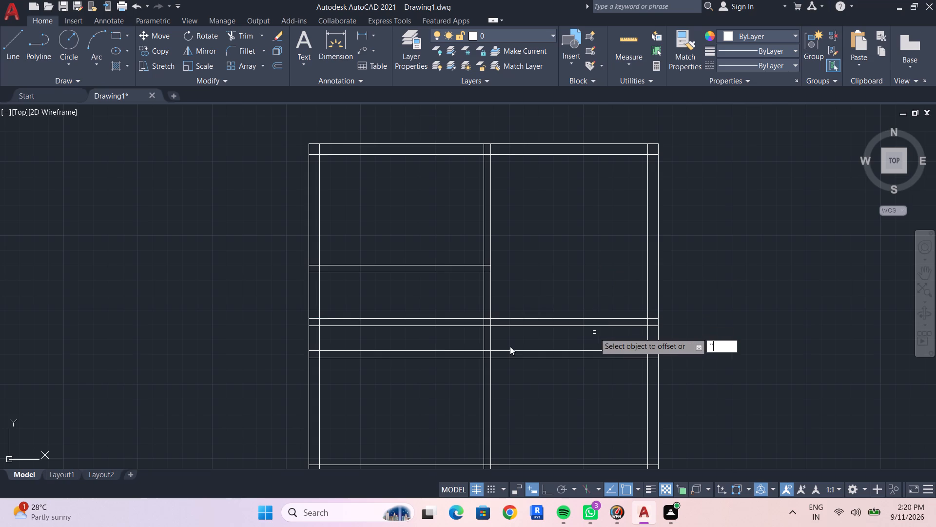
text(TR)
key(Return)
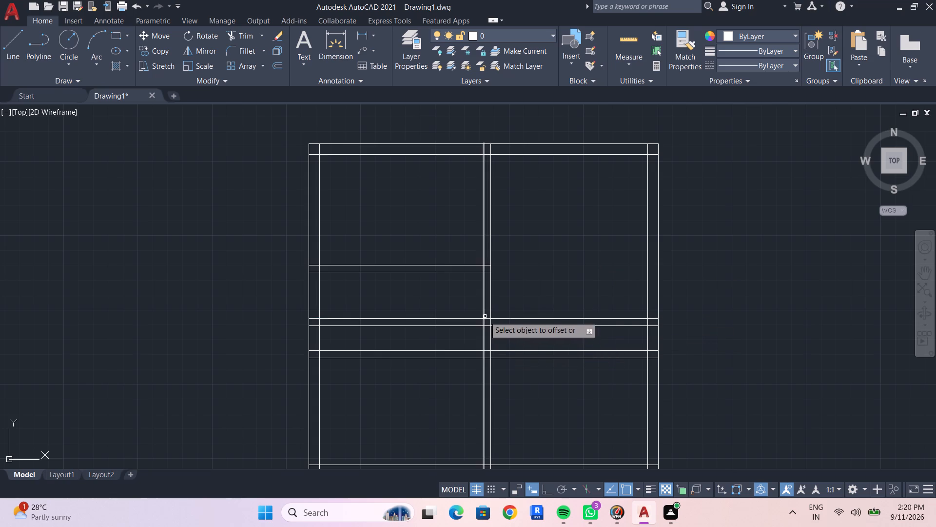
key(Escape)
key(Escape)
Trim the new 6" partition's lines on the left side of the central wall, including the stubs in the left outer wall.
key(t)
text(R)
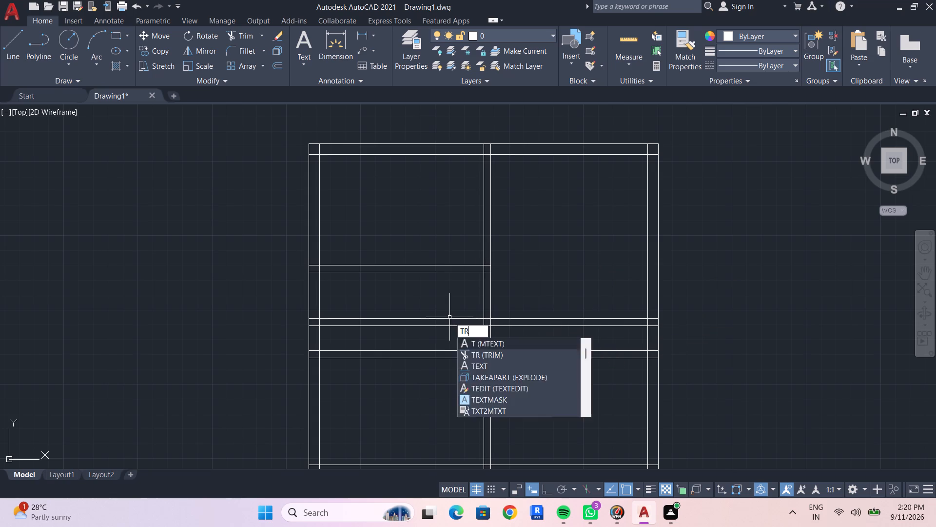
key(space)
click(450, 317)
click(451, 326)
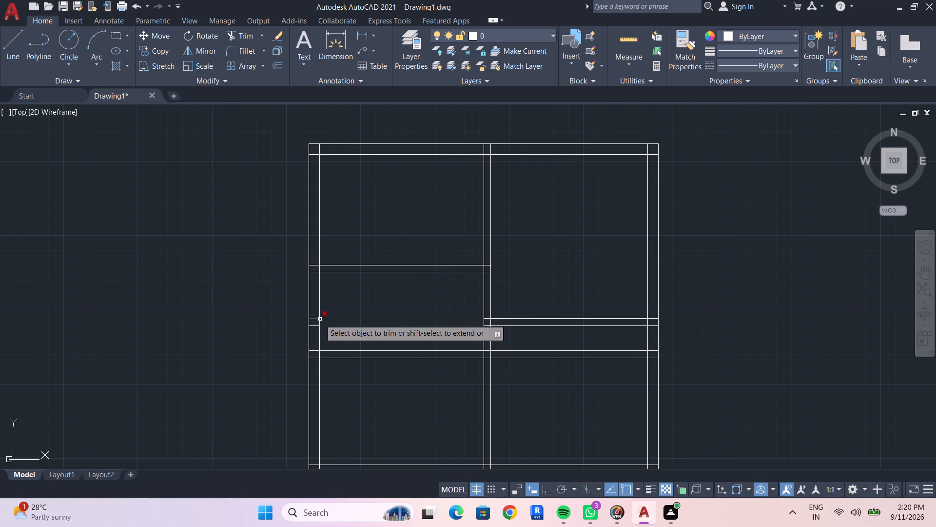
drag(313, 316, 315, 328)
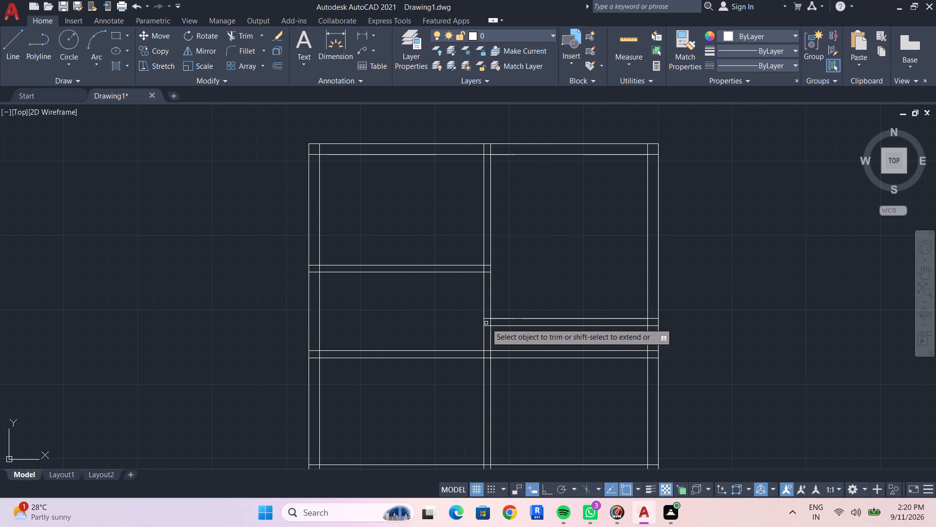
key(Escape)
key(Escape)
key(Escape)
key(Escape)
key(Escape)
key(Escape)
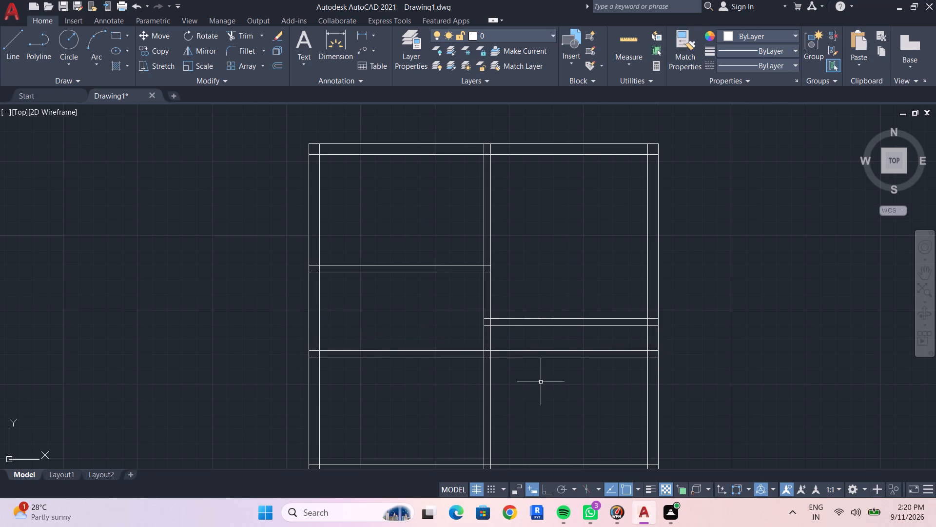
key(Escape)
key(Escape)
key(Escape)
key(Escape)
key(Escape)
Trim the older horizontal partition just below the new 6" partition, from the central wall to the plan's right edge.
text(TR)
key(space)
key(space)
key(space)
key(Escape)
key(Escape)
text(TR)
key(space)
drag(556, 351, 557, 360)
click(561, 358)
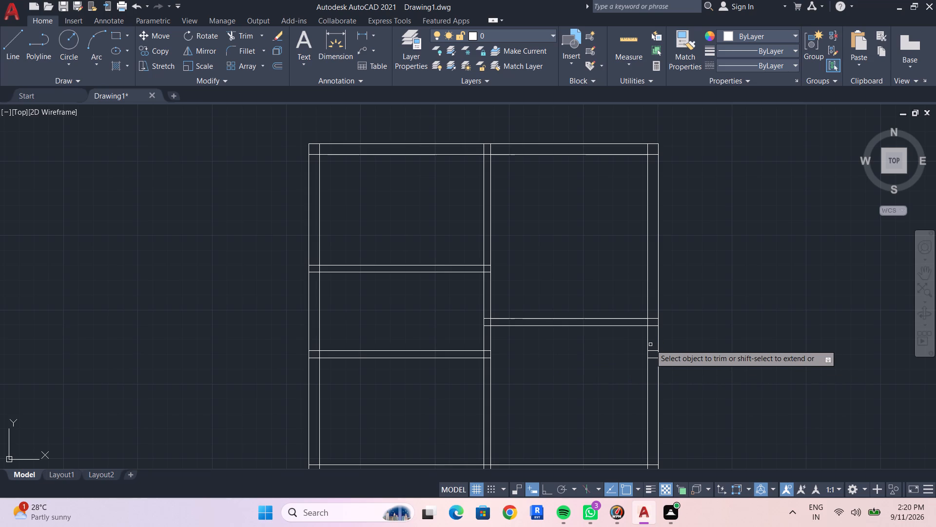
drag(650, 343, 653, 367)
key(Escape)
key(Escape)
key(Escape)
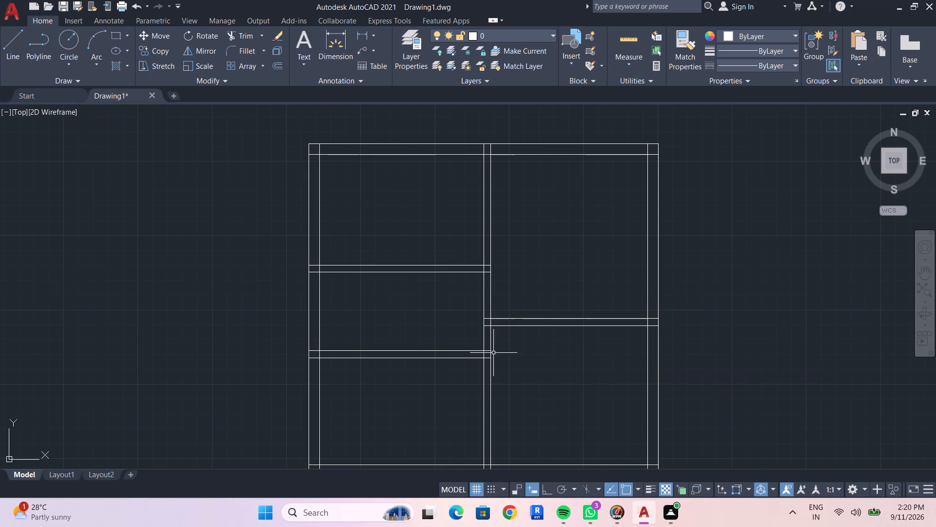
Measure the width and depth of the room below the 6" partition on the plan's right side.
scroll(522, 337, down, 1)
scroll(470, 322, up, 1)
click(625, 47)
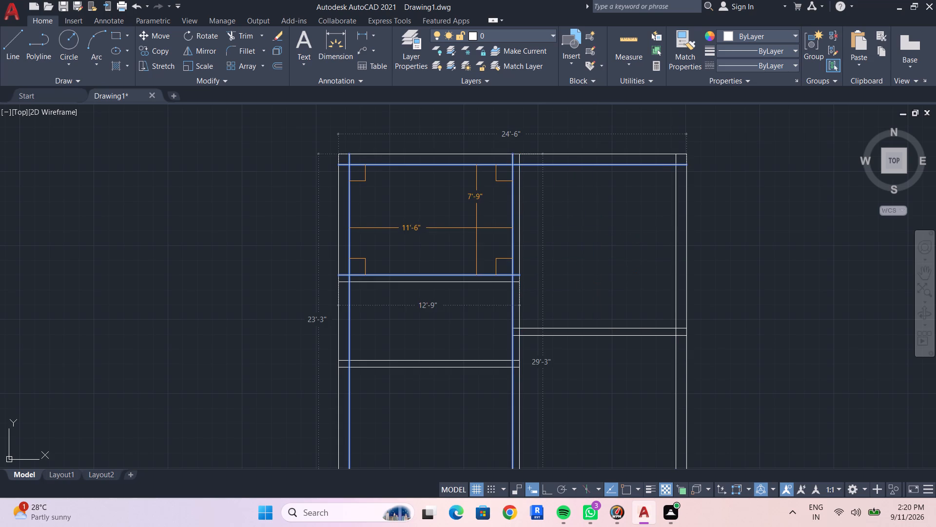
middle_drag(600, 400, 600, 388)
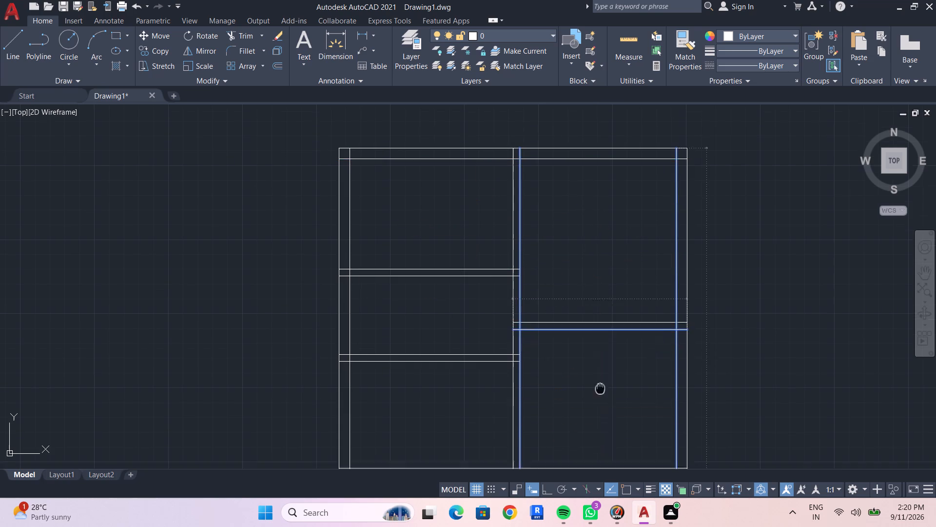
middle_drag(600, 388, 550, 217)
middle_drag(575, 262, 571, 324)
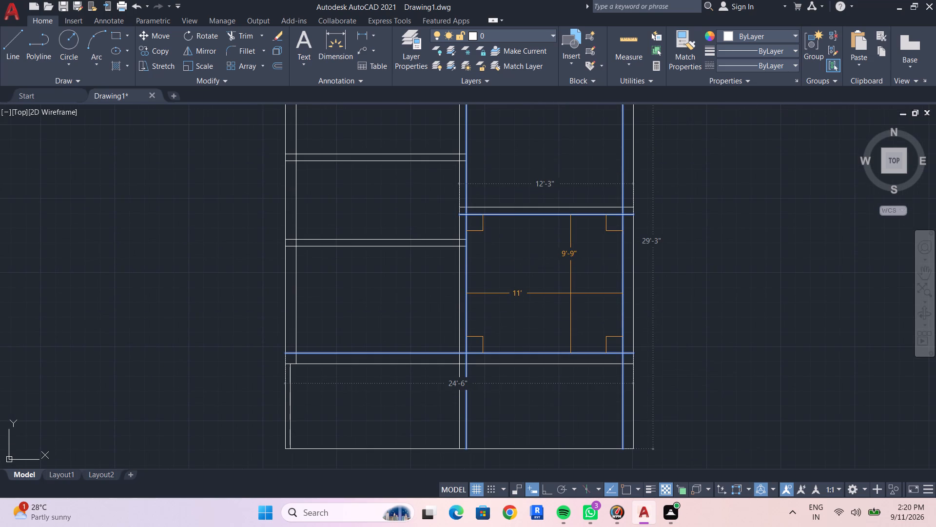
key(Escape)
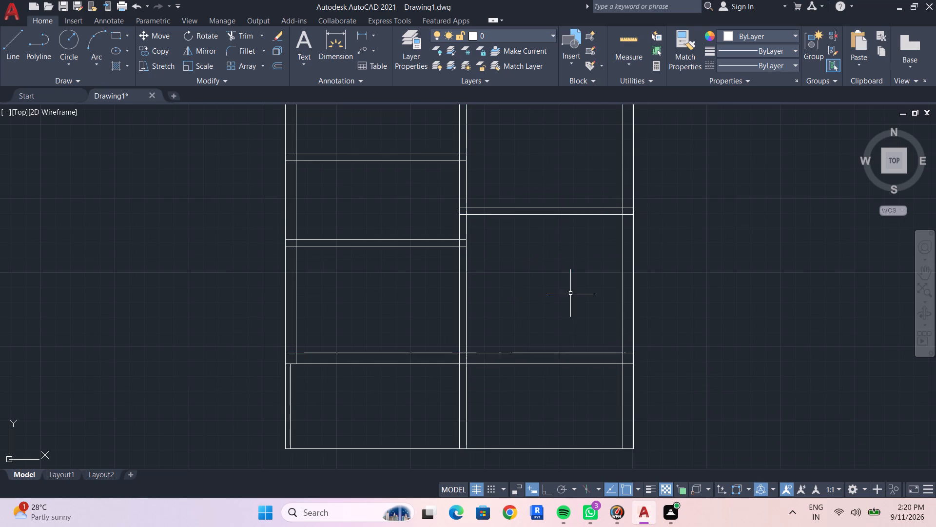
key(Escape)
key(Escape)
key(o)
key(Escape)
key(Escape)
Trim both lines of the lower 9" horizontal wall from the central wall to the plan's right edge, including the stubs in the right outer wall.
text(TR)
key(space)
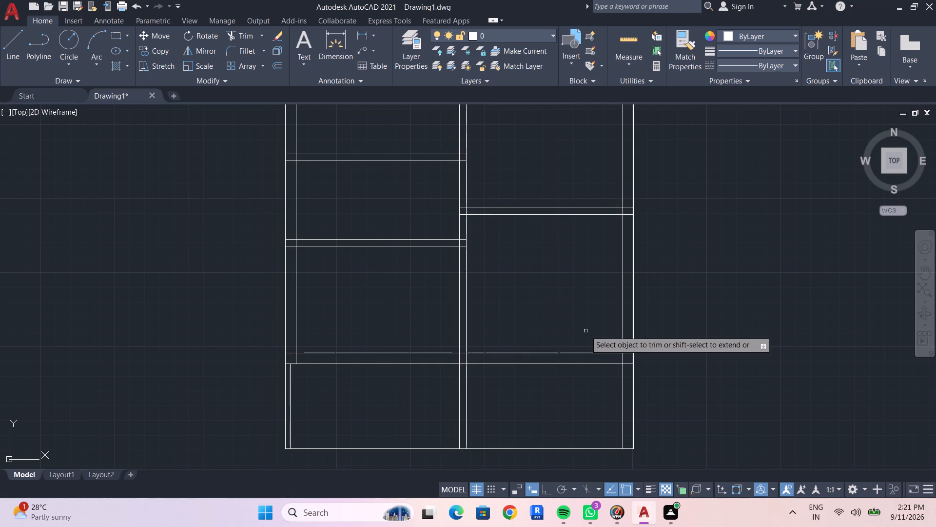
click(577, 352)
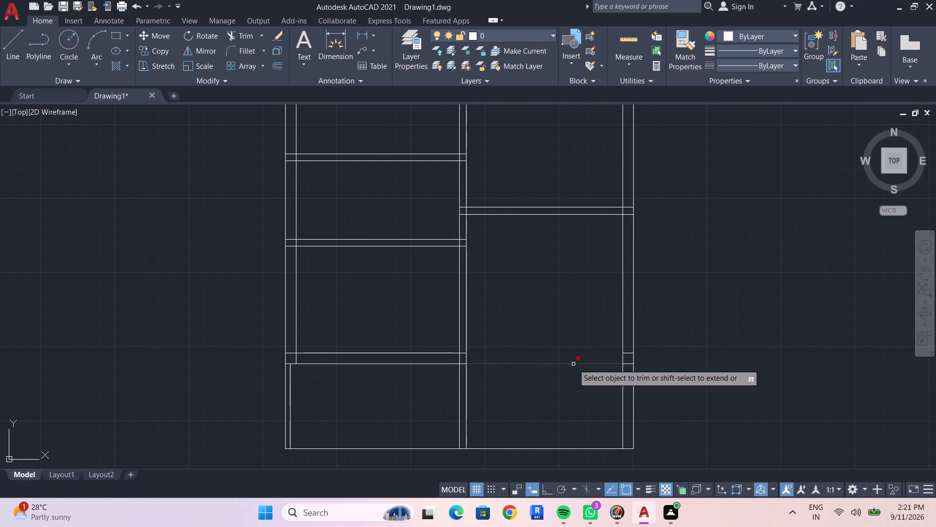
click(573, 365)
drag(627, 345, 627, 353)
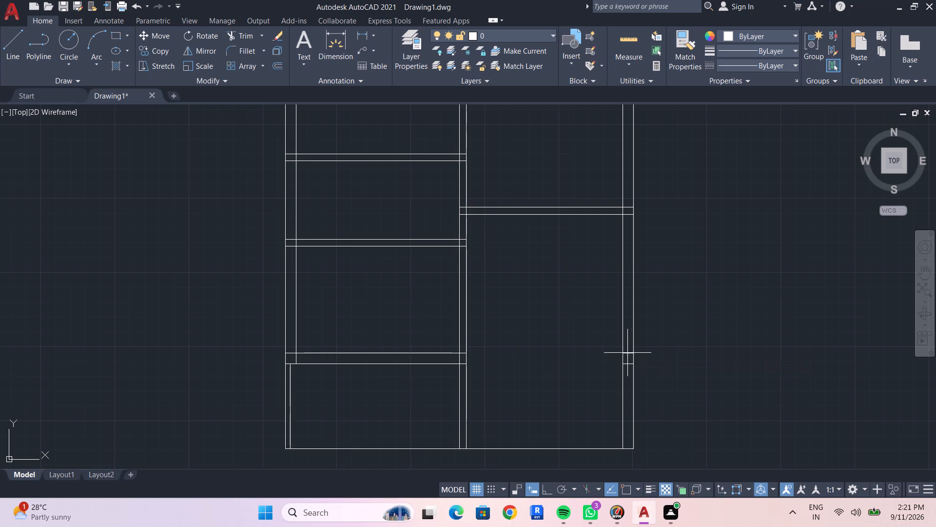
drag(627, 353, 628, 376)
key(Escape)
key(Escape)
Start the Offset operation for another wall line in the floor plan.
text(OF)
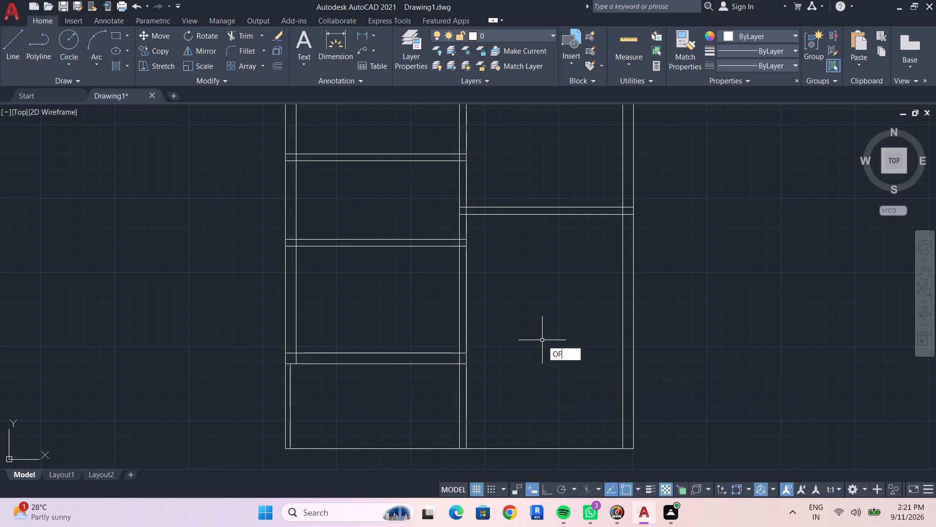
key(space)
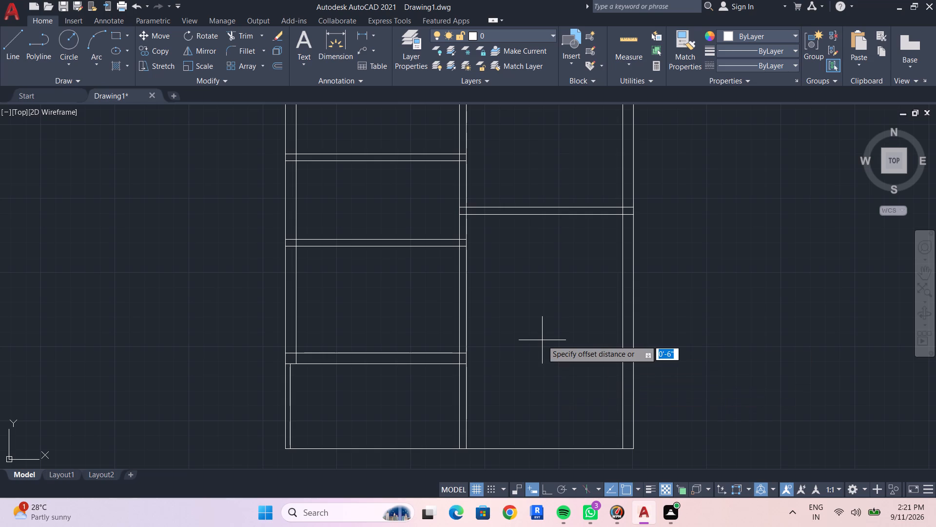
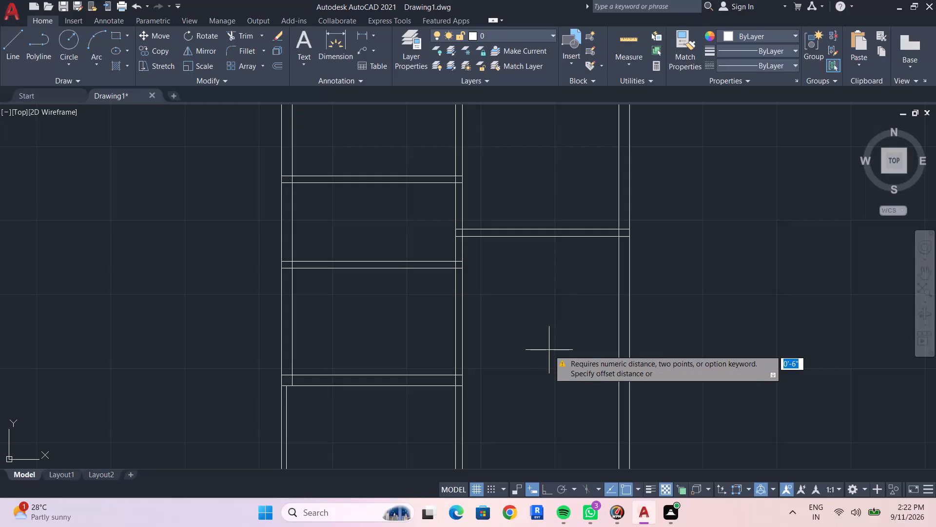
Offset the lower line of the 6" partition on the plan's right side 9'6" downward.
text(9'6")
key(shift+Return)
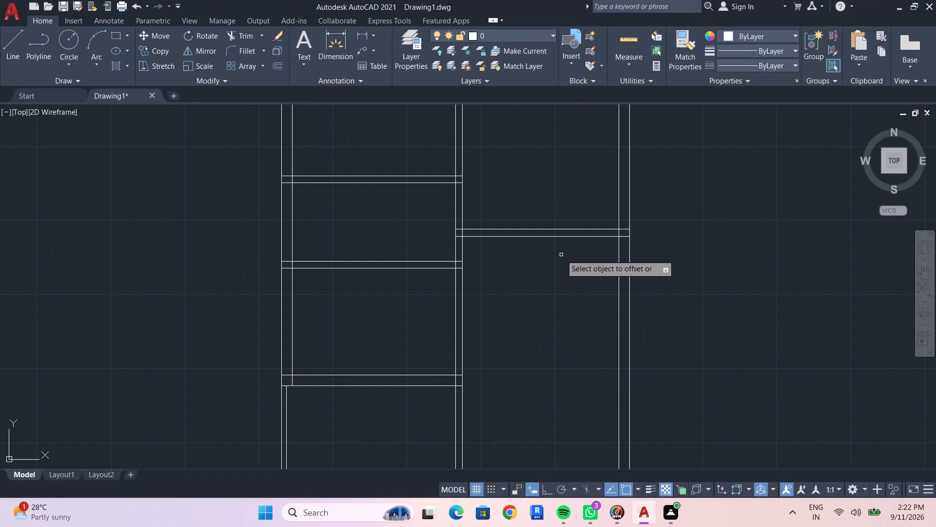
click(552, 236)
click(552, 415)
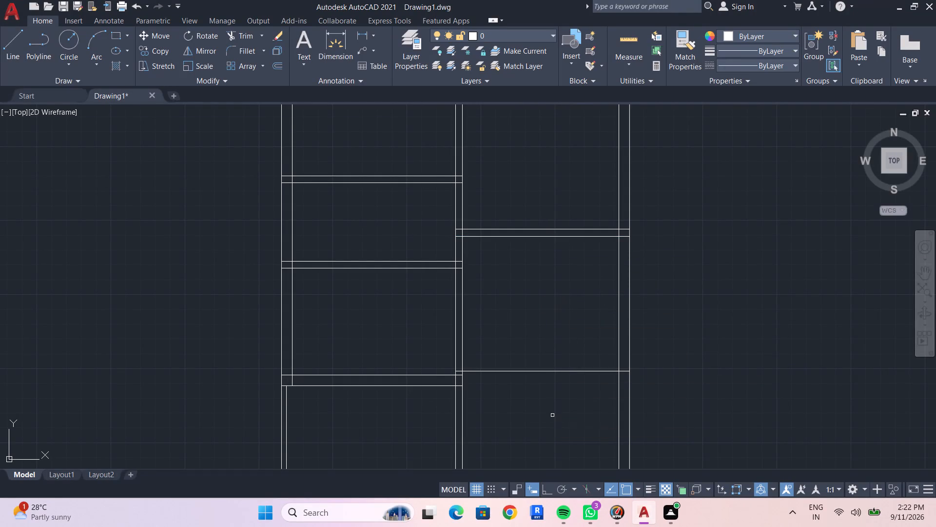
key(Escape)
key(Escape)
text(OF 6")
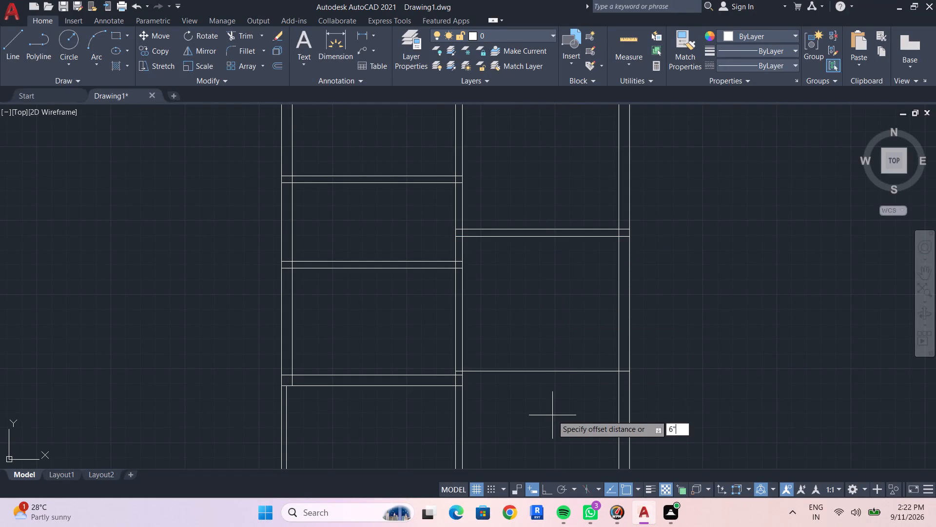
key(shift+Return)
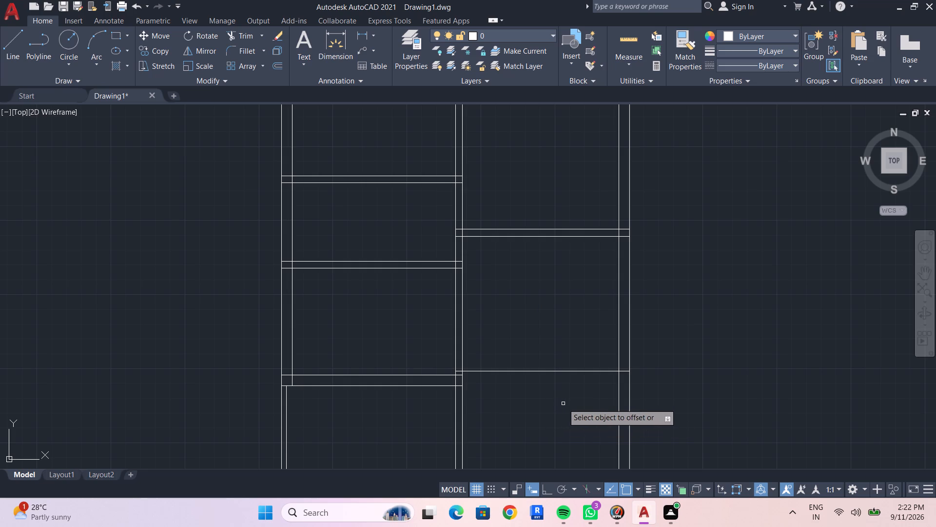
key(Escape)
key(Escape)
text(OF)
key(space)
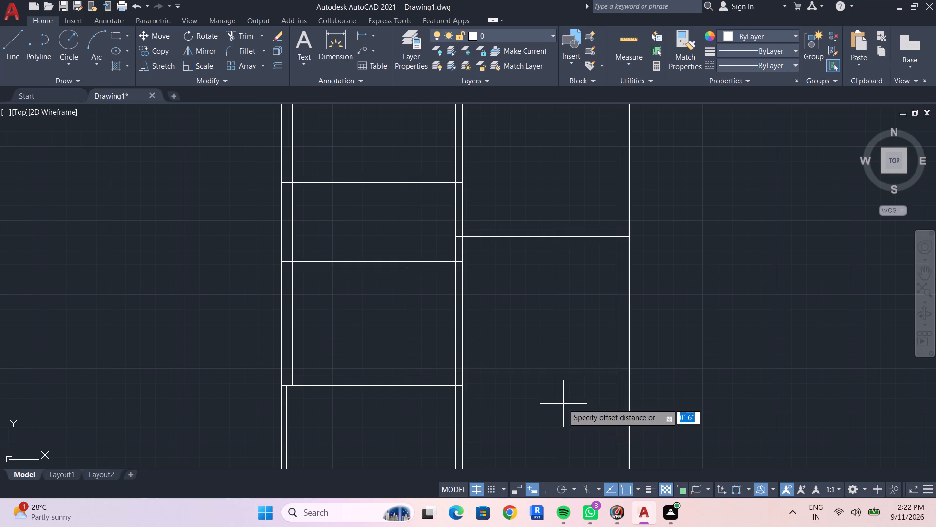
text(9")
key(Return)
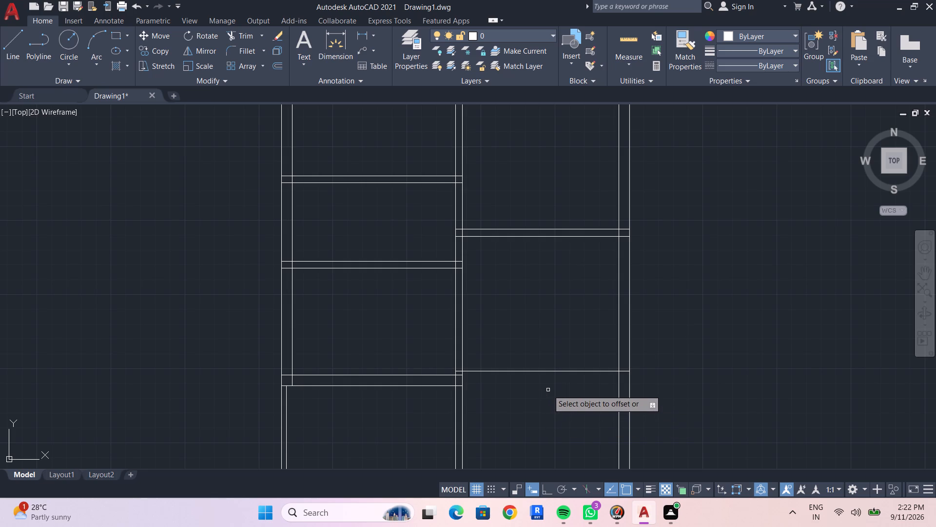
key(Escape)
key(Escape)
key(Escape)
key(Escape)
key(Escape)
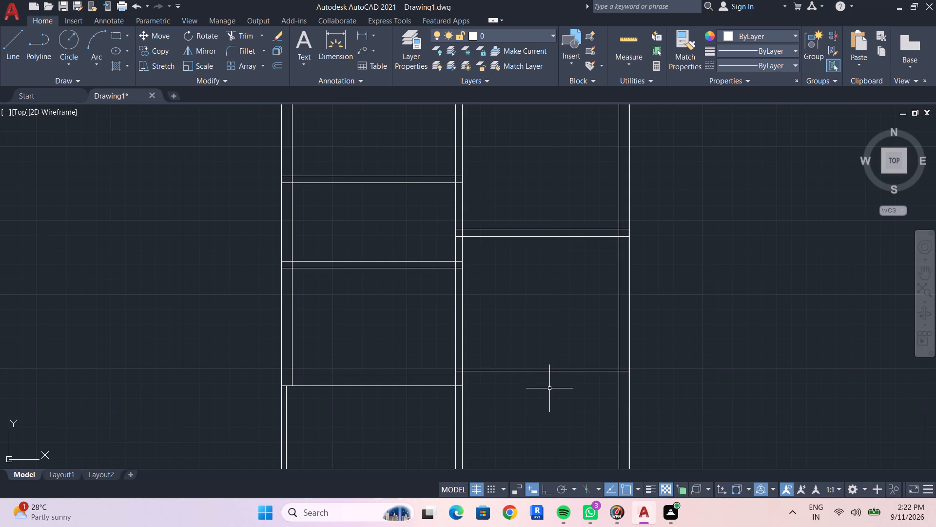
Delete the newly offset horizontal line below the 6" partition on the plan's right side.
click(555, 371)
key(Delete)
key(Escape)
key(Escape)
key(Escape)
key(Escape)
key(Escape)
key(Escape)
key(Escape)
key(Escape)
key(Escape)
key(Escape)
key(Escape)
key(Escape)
Measure the width and depth of the rooms above and below the 6" partition on the plan's right side.
scroll(543, 341, down, 1)
middle_drag(566, 377, 522, 358)
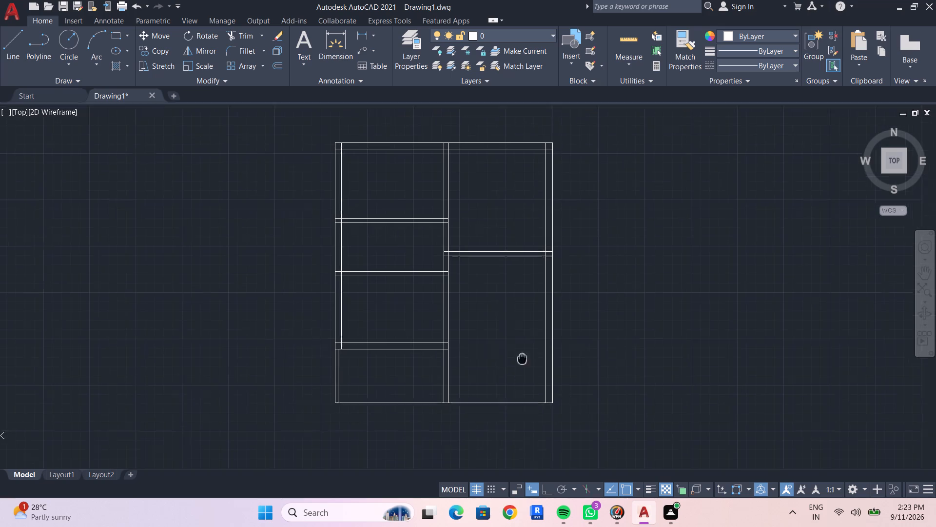
middle_drag(522, 358, 518, 355)
middle_click(473, 356)
scroll(478, 330, up, 1)
middle_drag(486, 348, 487, 356)
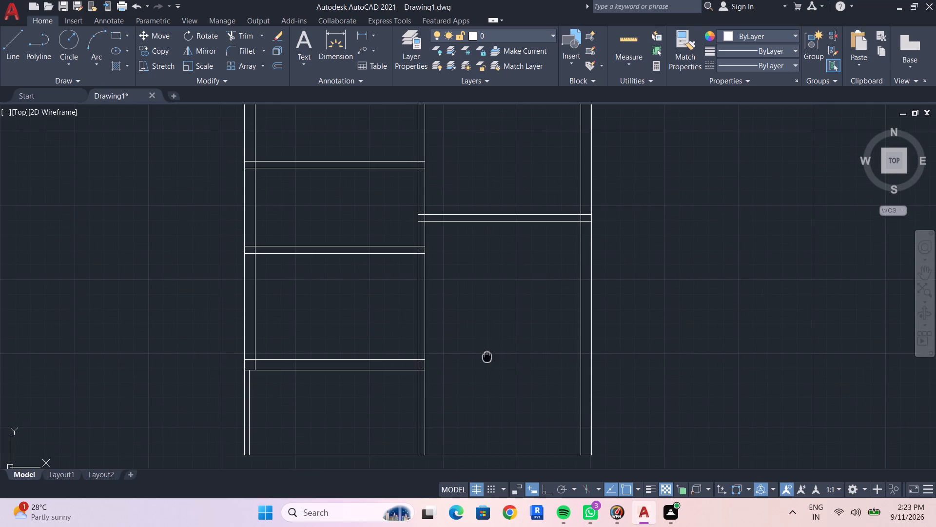
middle_drag(487, 356, 487, 356)
middle_drag(561, 194, 566, 245)
drag(629, 36, 628, 41)
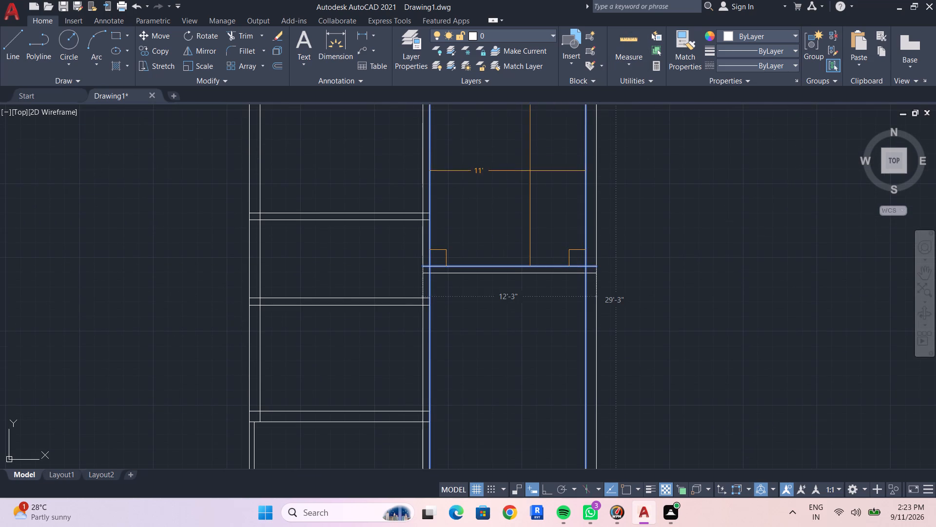
middle_drag(496, 345, 500, 264)
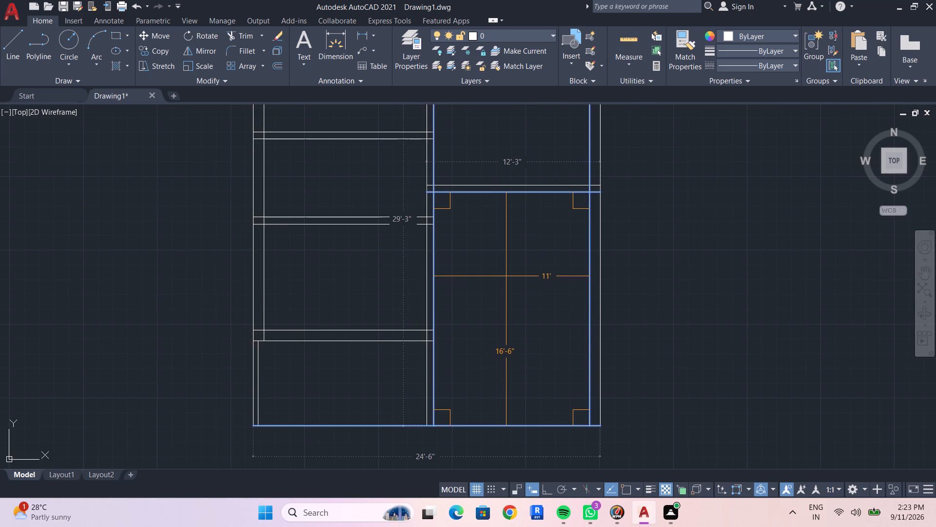
key(Escape)
key(Escape)
Offset the lower line of the right-side 6" partition 9'6" downward for the next room depth.
text(OF)
key(space)
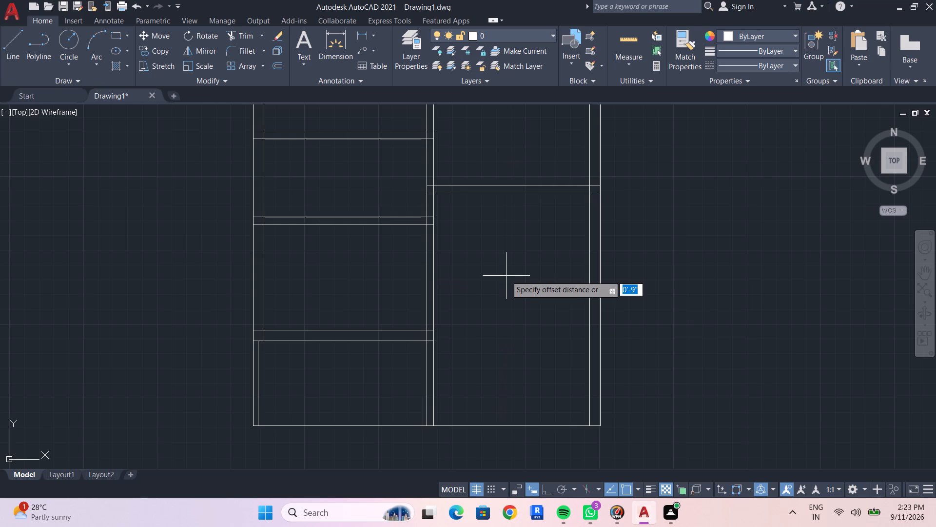
text(9'6")
key(shift+Return)
click(539, 192)
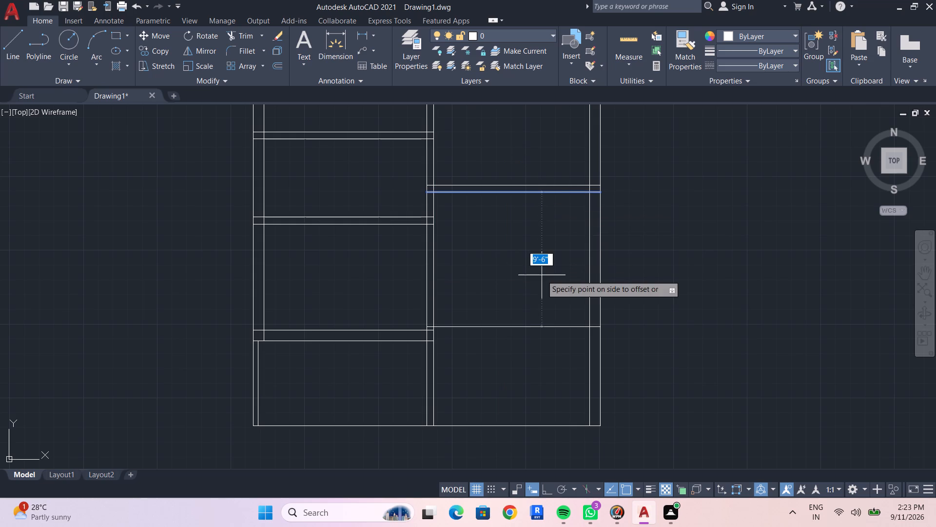
click(539, 277)
key(Escape)
key(Escape)
Offset the new horizontal line 6" downward to form a second partition on the plan's right side.
text(OF 6)
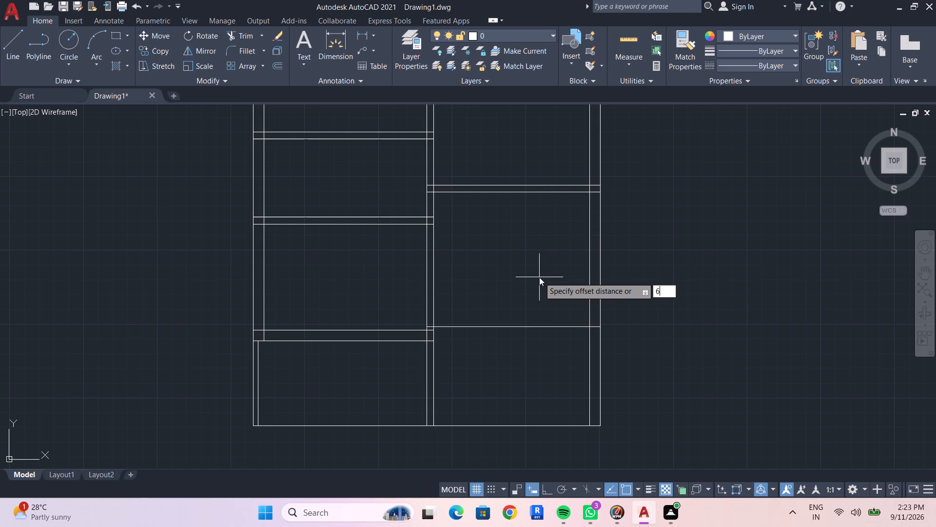
key(BackSpace)
text(6")
key(shift+Return)
click(538, 328)
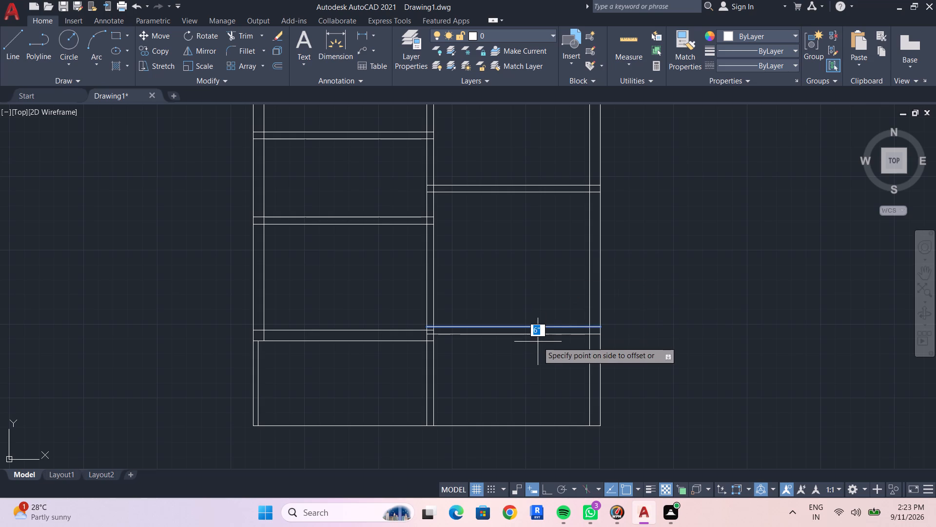
click(538, 342)
key(Escape)
key(Escape)
key(Escape)
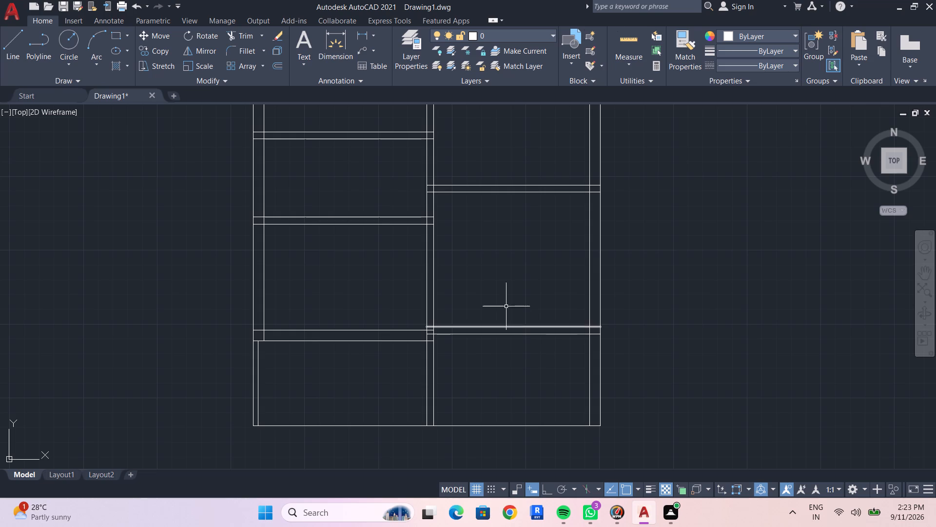
Measure the width and depth of the bottom room below the new 6" partition on the plan's right side.
drag(628, 29, 627, 34)
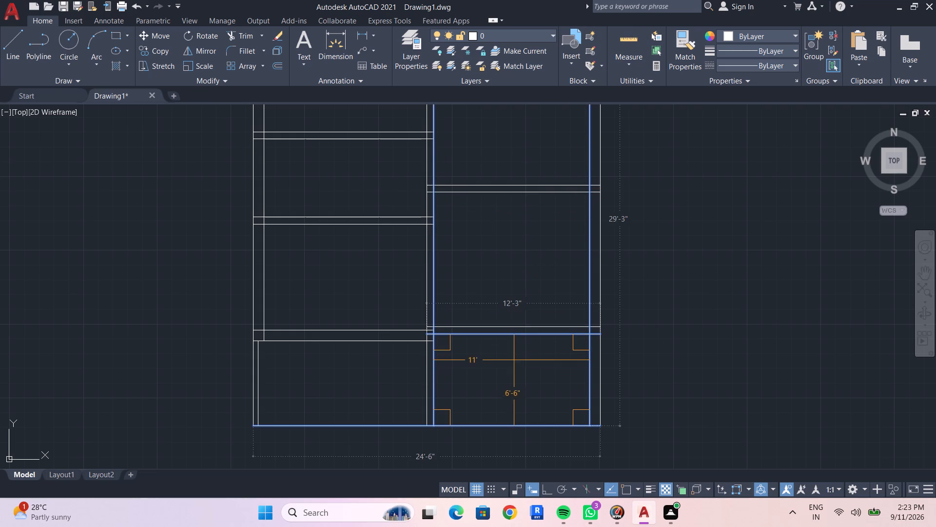
key(Escape)
key(Escape)
Trim both lines of the new 6" partition where they run through the central vertical wall.
text(TR)
key(space)
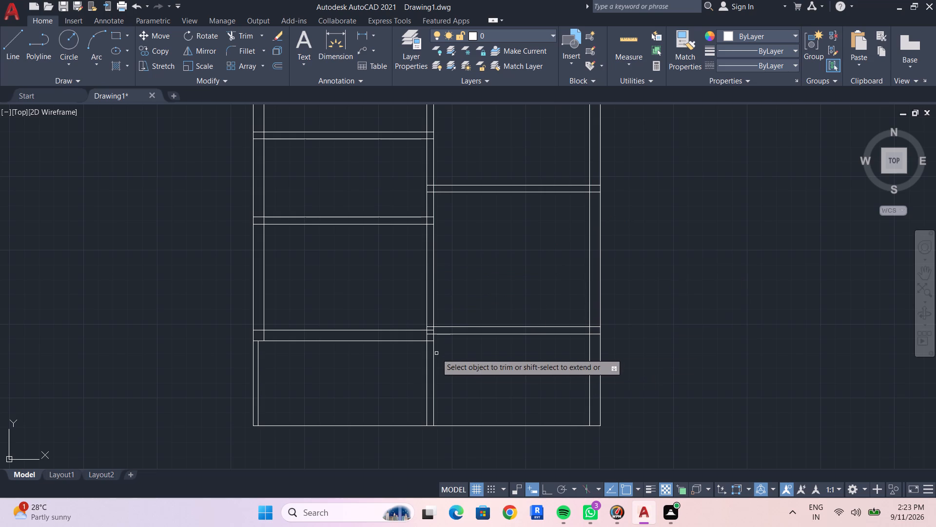
scroll(419, 351, up, 2)
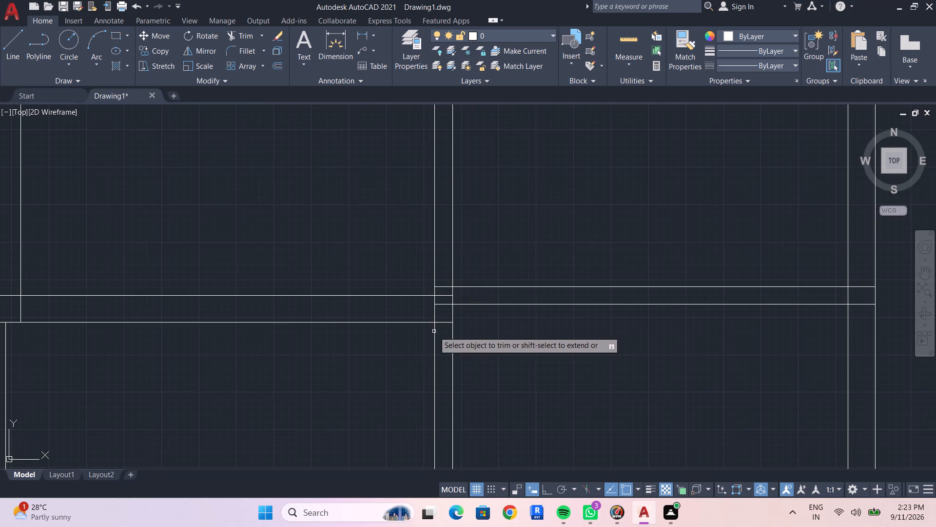
click(444, 286)
click(447, 304)
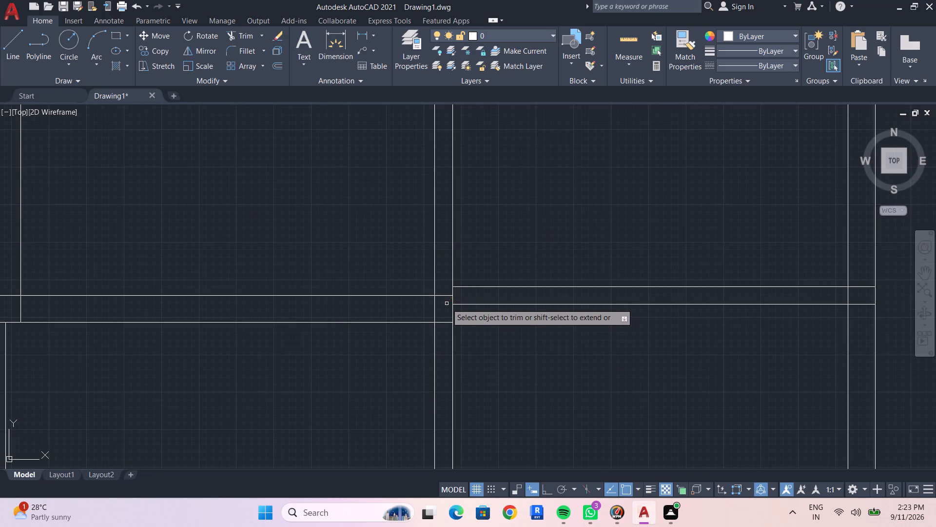
Trim both central wall lines below the lower horizontal walls, down to the plan's bottom edge, opening up the bottom space.
scroll(490, 384, down, 2)
drag(487, 386, 453, 393)
scroll(485, 402, down, 2)
middle_drag(487, 402, 487, 404)
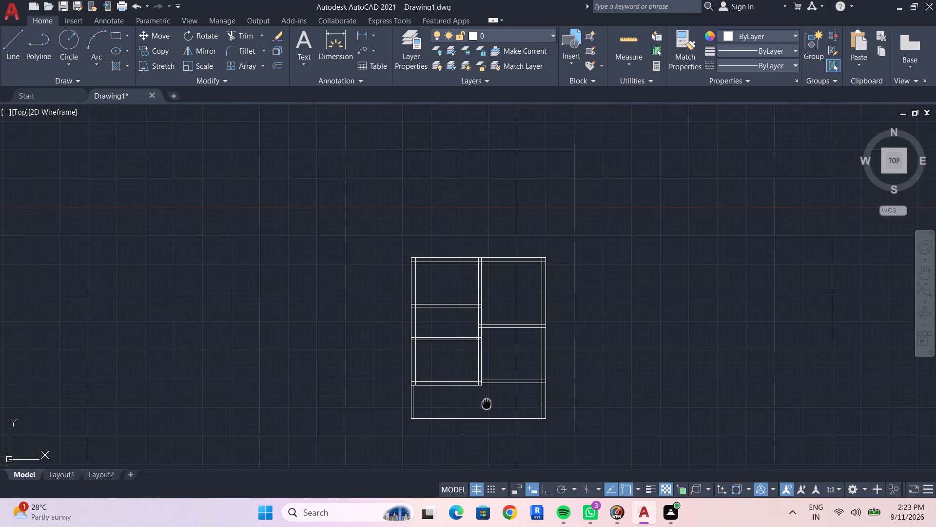
middle_drag(487, 404, 453, 413)
key(Escape)
key(Escape)
key(Escape)
key(Escape)
key(Escape)
key(Escape)
key(Escape)
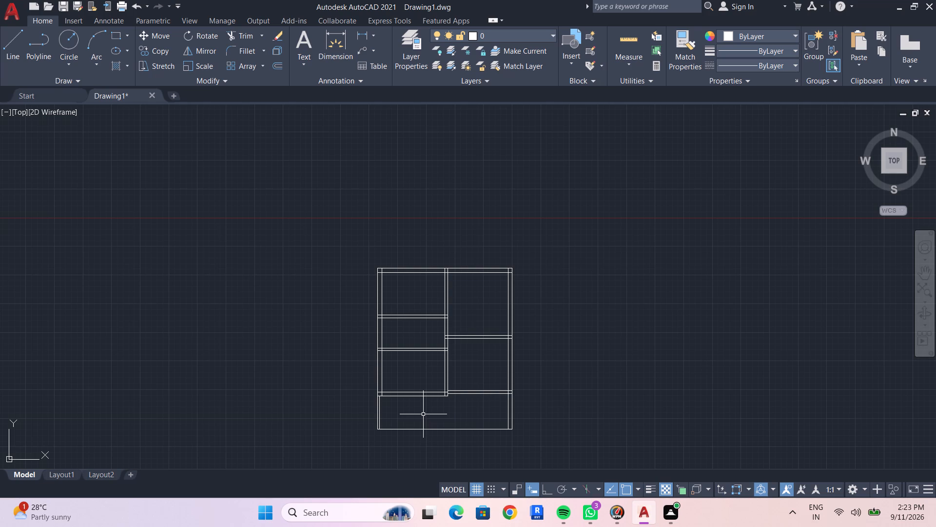
key(Escape)
key(Escape)
key(Escape)
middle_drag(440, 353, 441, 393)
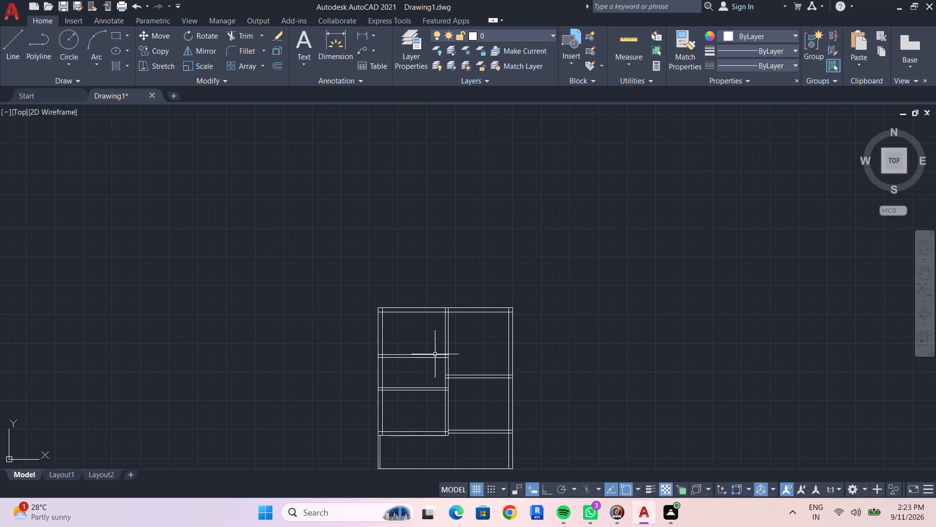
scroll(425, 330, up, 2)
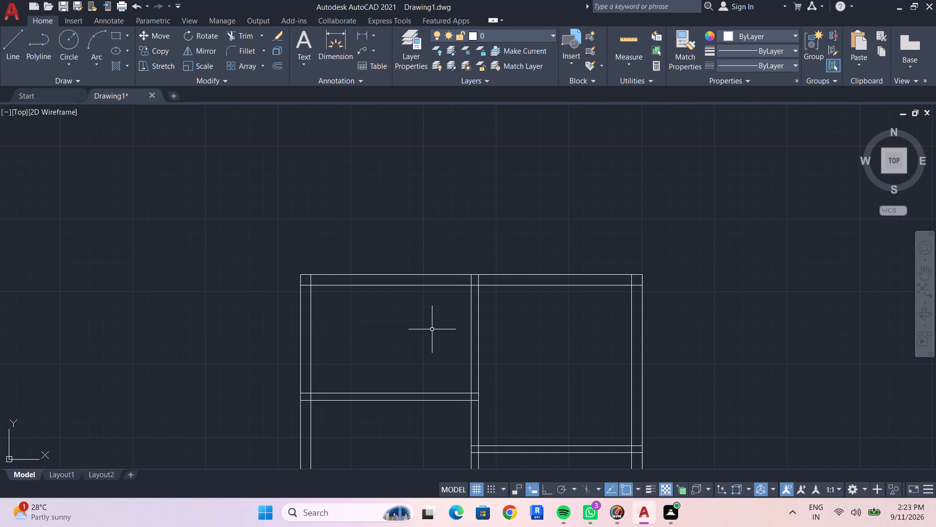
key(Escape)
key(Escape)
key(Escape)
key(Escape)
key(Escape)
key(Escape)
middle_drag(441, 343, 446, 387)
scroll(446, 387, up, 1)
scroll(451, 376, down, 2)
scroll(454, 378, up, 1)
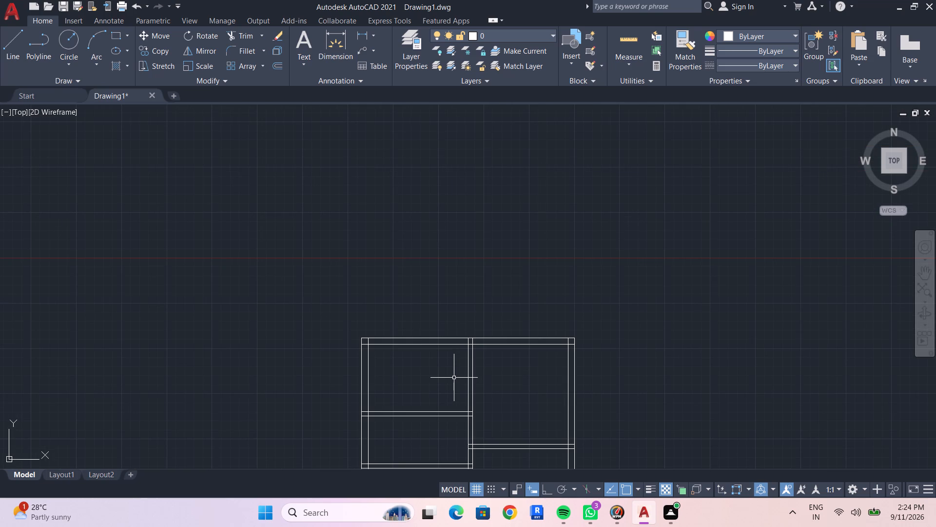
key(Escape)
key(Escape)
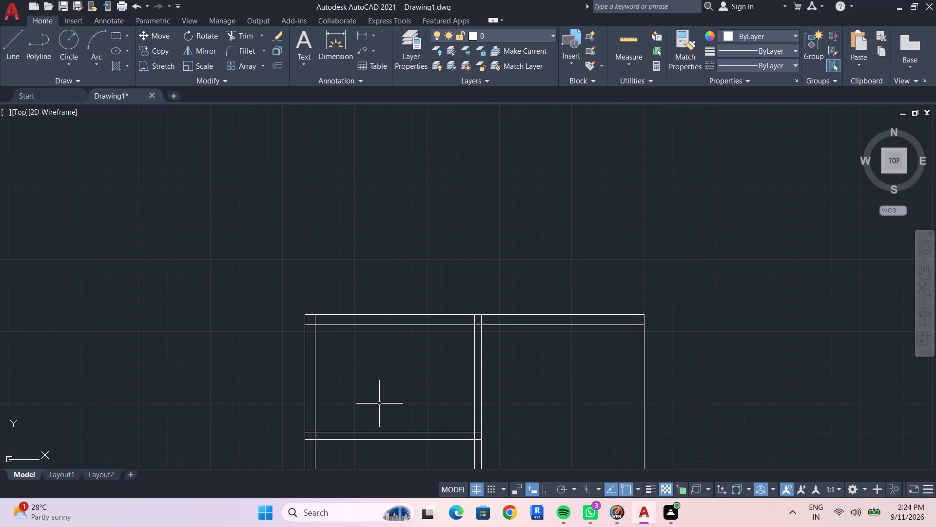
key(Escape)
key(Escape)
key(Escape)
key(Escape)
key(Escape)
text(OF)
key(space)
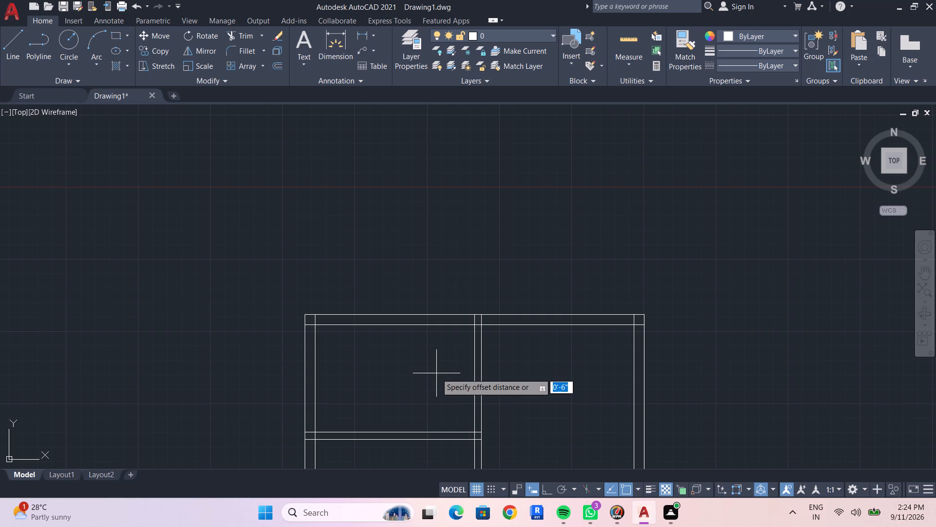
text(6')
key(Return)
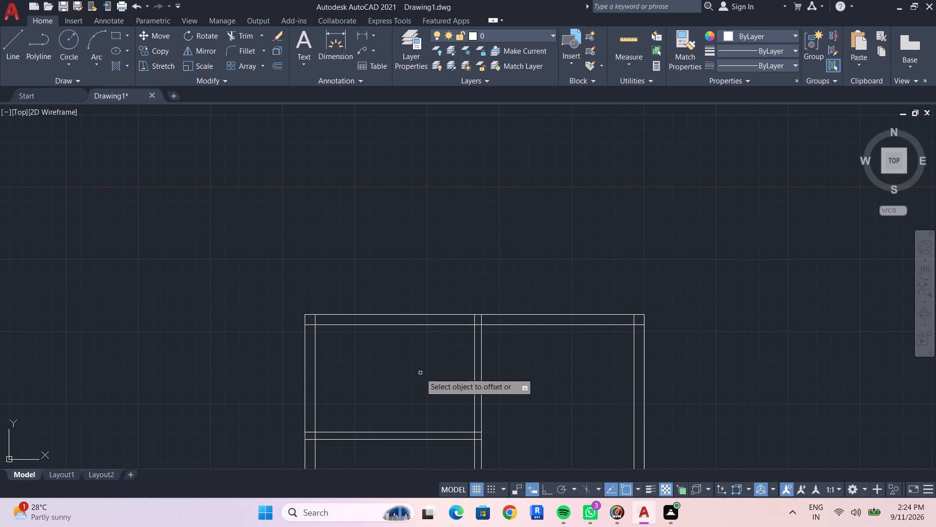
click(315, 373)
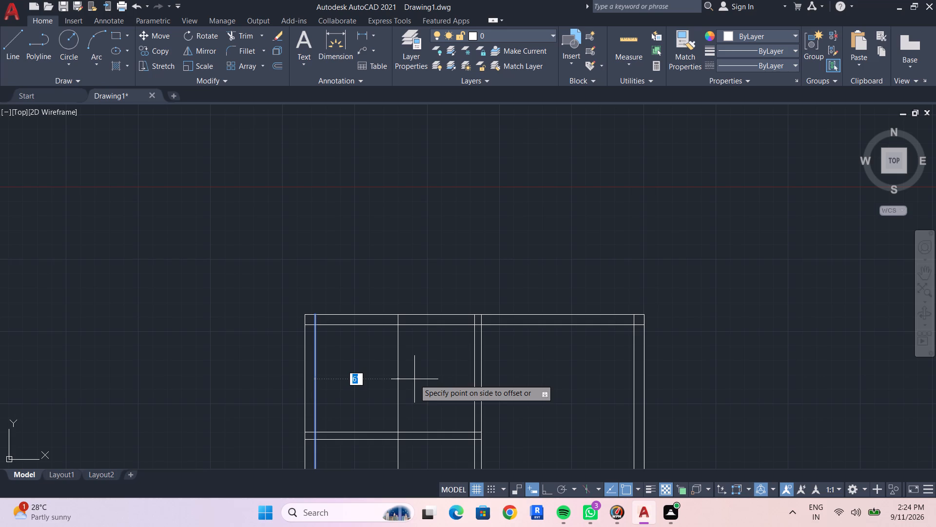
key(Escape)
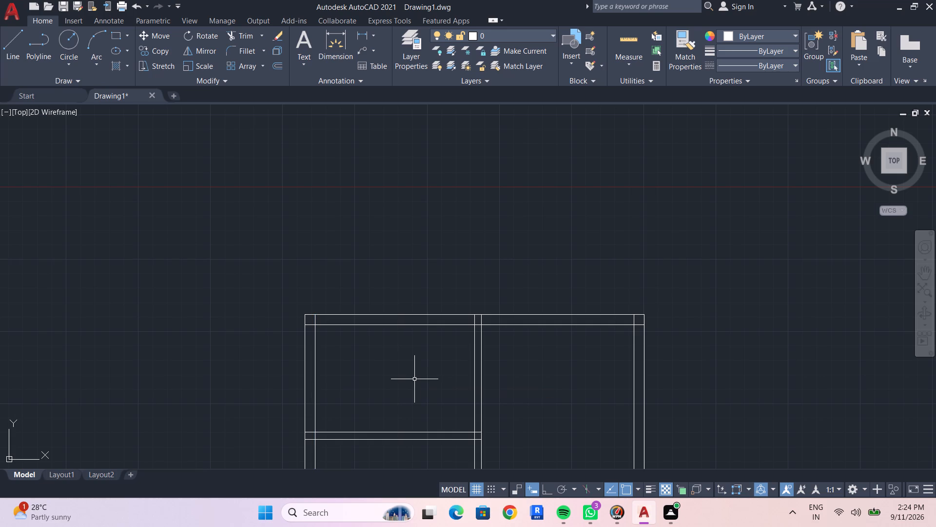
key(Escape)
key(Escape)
Examine the overall room layout of the floor plan, from the upper rooms down to the bottom space.
scroll(443, 381, down, 2)
middle_drag(447, 379, 449, 312)
scroll(435, 349, down, 1)
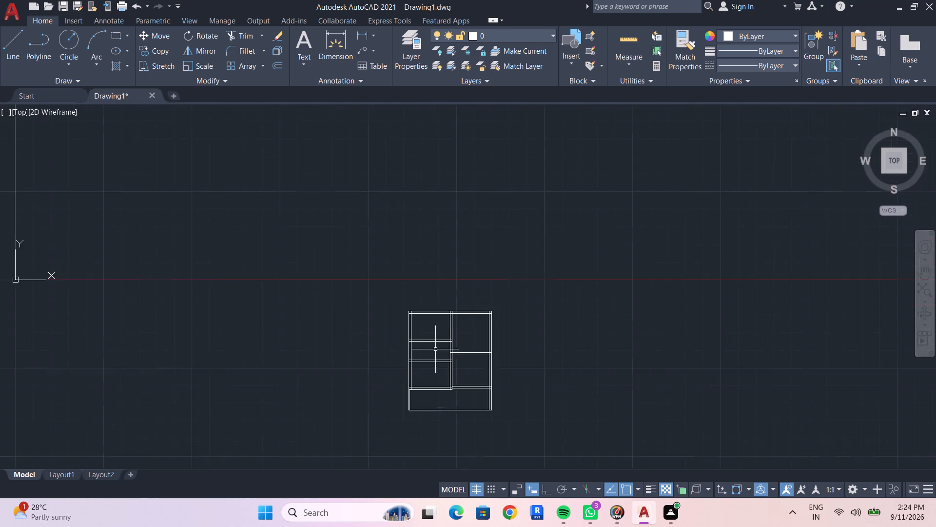
scroll(435, 349, down, 1)
scroll(435, 349, up, 1)
scroll(436, 347, down, 1)
middle_drag(439, 348, 427, 325)
scroll(427, 332, up, 3)
middle_drag(428, 359, 435, 378)
scroll(427, 335, up, 2)
middle_drag(419, 322, 424, 333)
scroll(433, 329, down, 2)
middle_click(442, 333)
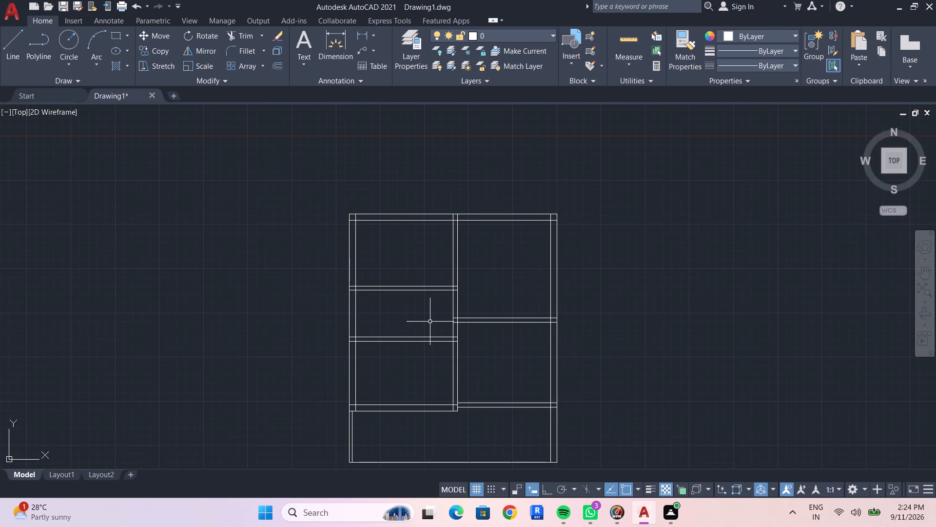
middle_drag(421, 265, 427, 278)
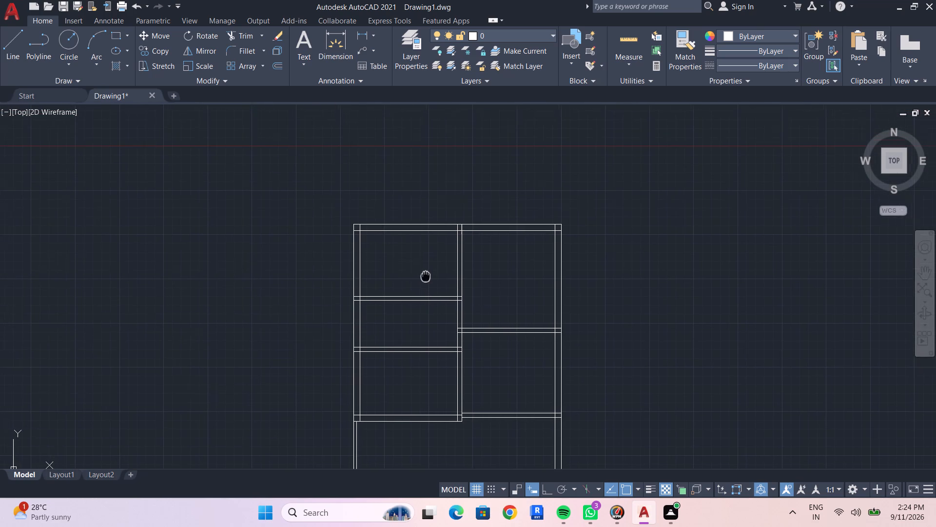
middle_drag(427, 278, 427, 282)
middle_drag(442, 286, 447, 304)
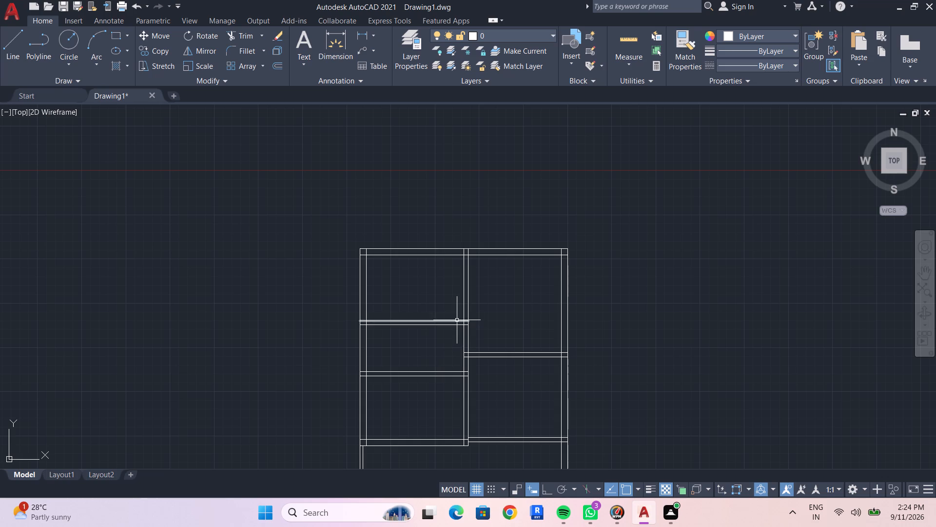
Offset the inner line of the top outer wall 4' downward across the upper rooms.
scroll(456, 313, up, 1)
key(Escape)
key(Escape)
key(o)
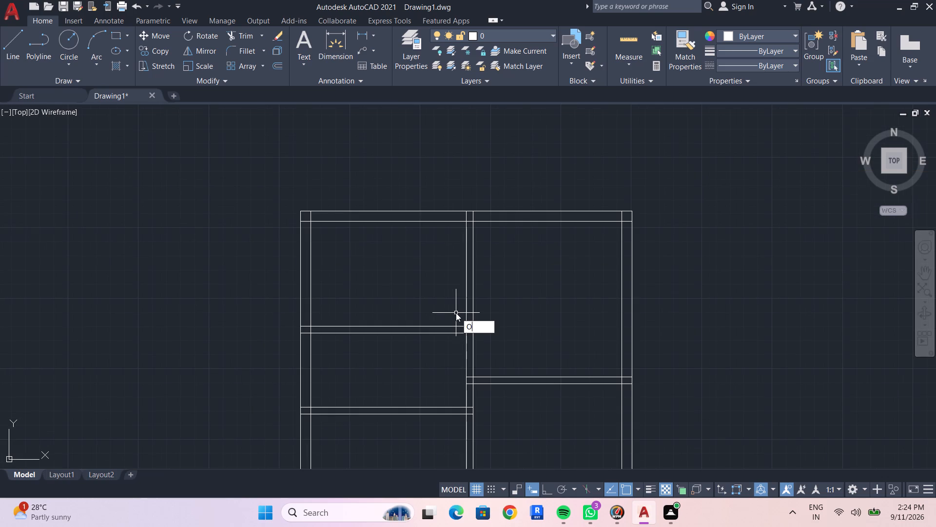
text(F)
key(space)
key(4)
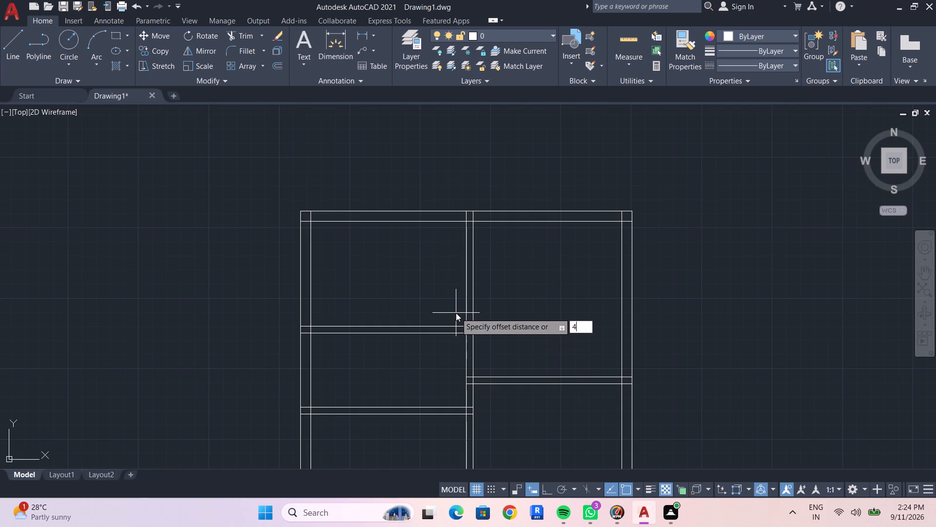
key(apostrophe)
key(Return)
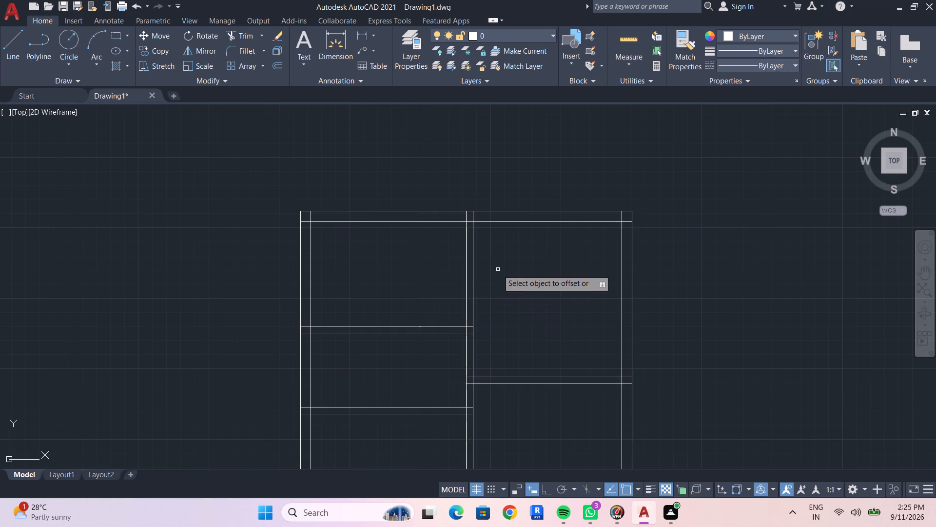
click(532, 222)
click(528, 292)
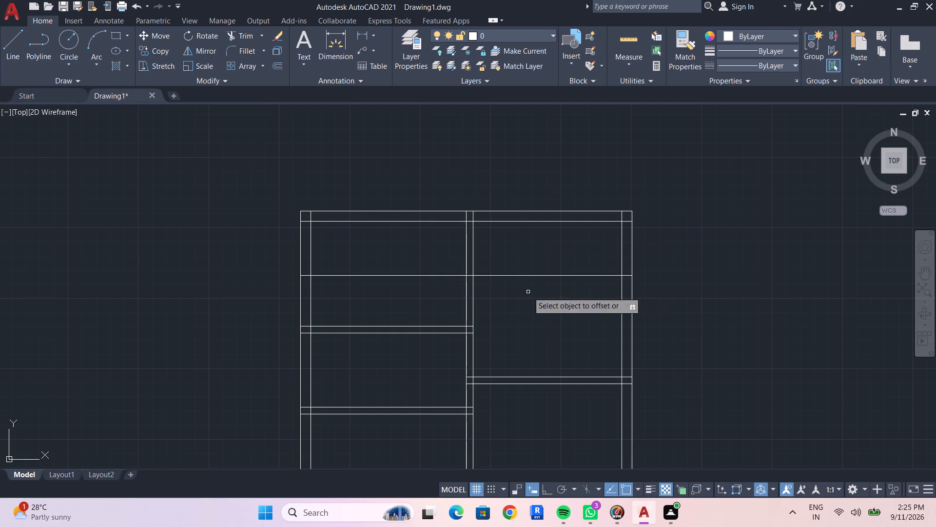
key(Escape)
key(Escape)
Offset the new horizontal line 4" downward to form a thin wall.
text(OF 6)
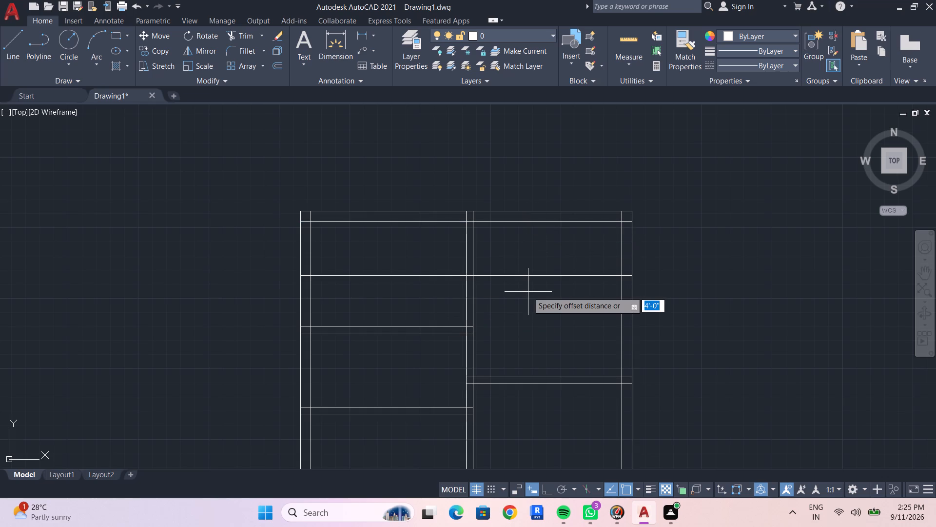
key(BackSpace)
key(BackSpace)
text(4")
key(Return)
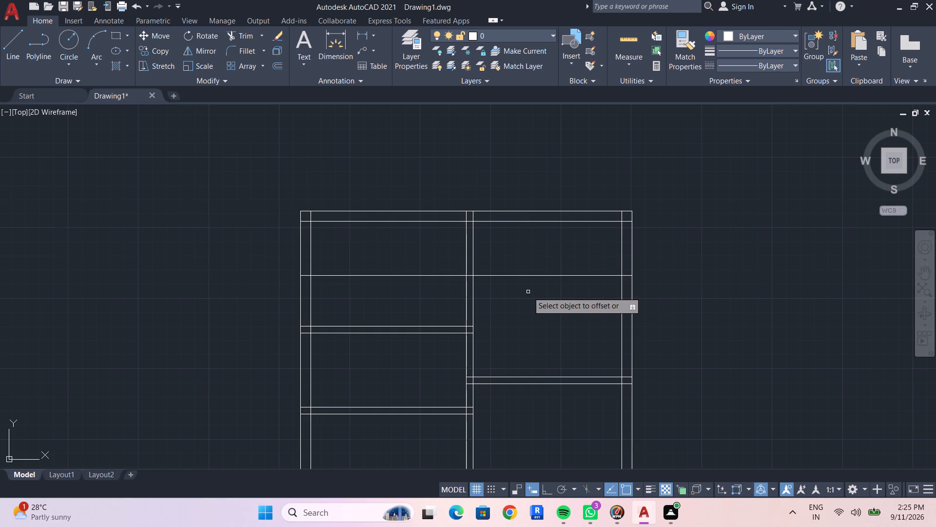
scroll(528, 292, up, 1)
click(518, 266)
click(519, 285)
key(Escape)
key(Escape)
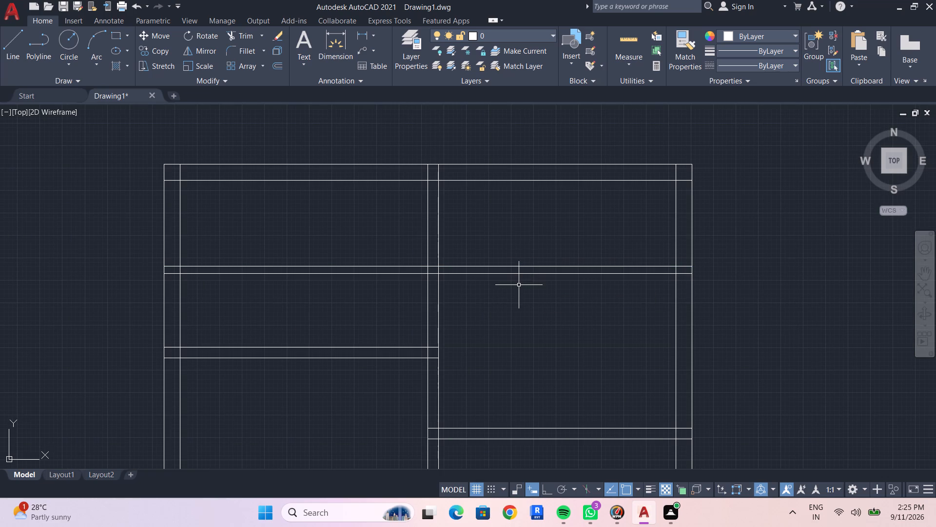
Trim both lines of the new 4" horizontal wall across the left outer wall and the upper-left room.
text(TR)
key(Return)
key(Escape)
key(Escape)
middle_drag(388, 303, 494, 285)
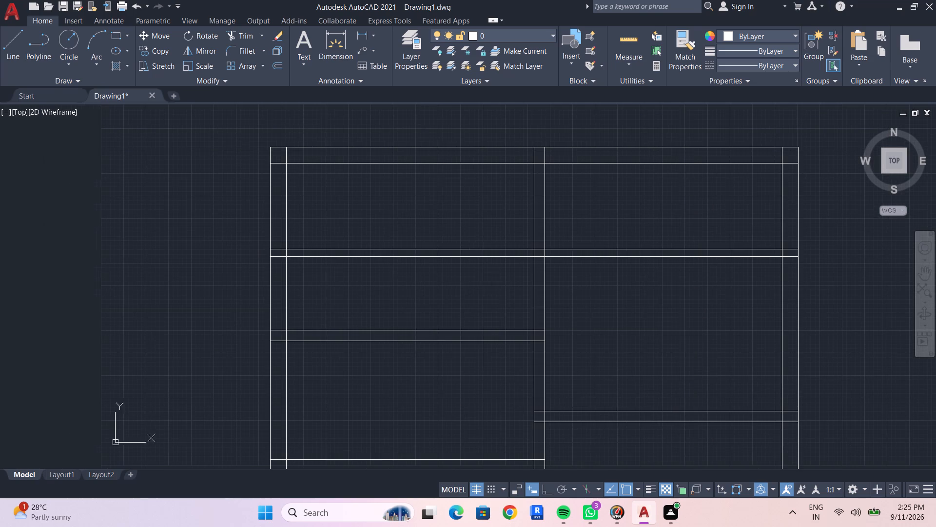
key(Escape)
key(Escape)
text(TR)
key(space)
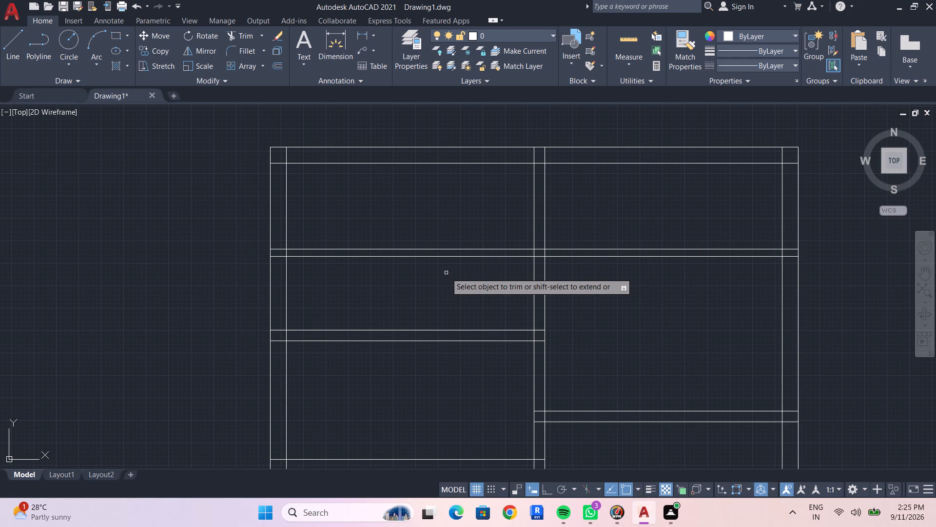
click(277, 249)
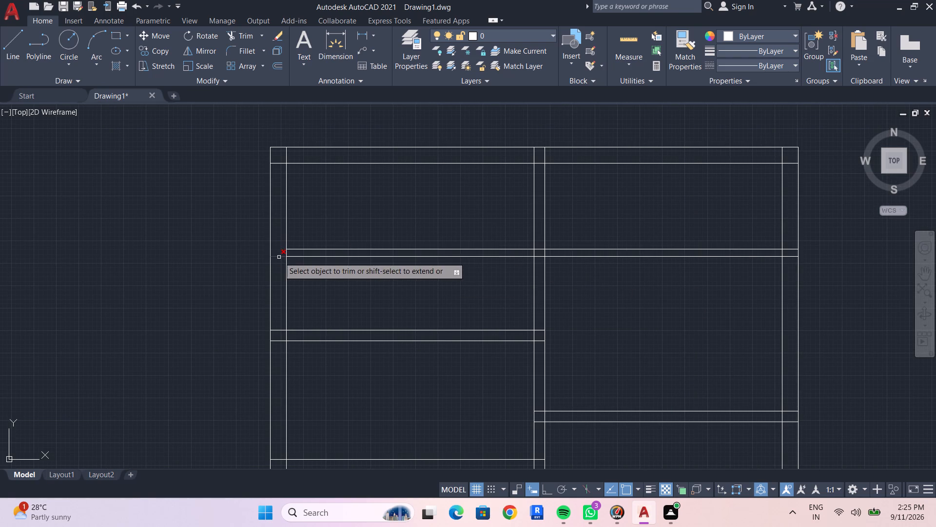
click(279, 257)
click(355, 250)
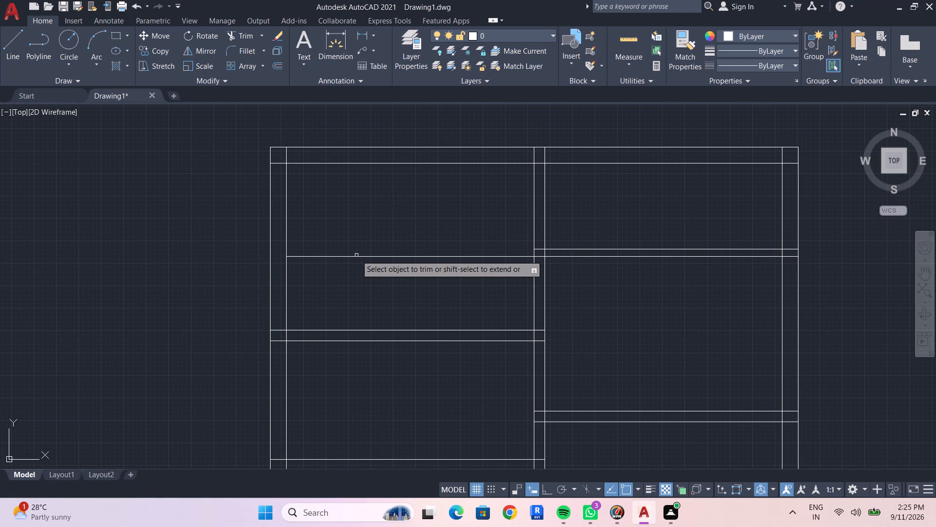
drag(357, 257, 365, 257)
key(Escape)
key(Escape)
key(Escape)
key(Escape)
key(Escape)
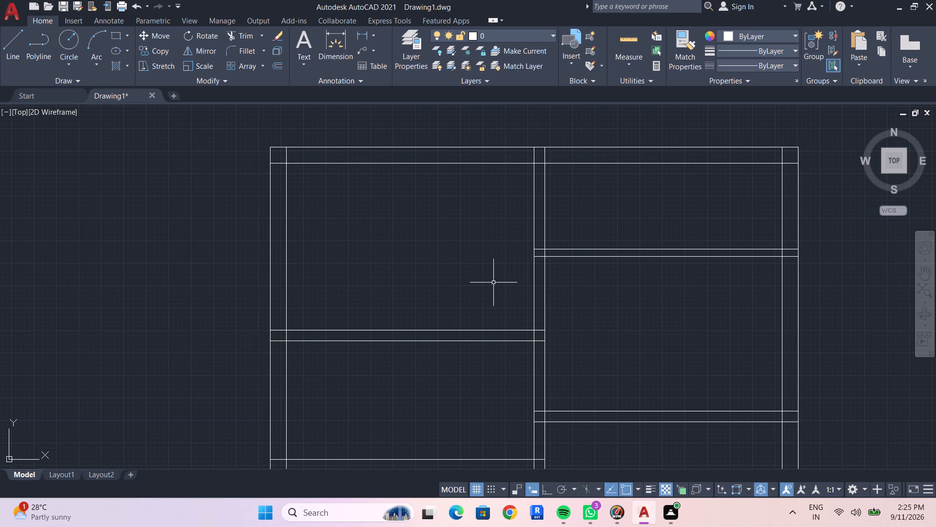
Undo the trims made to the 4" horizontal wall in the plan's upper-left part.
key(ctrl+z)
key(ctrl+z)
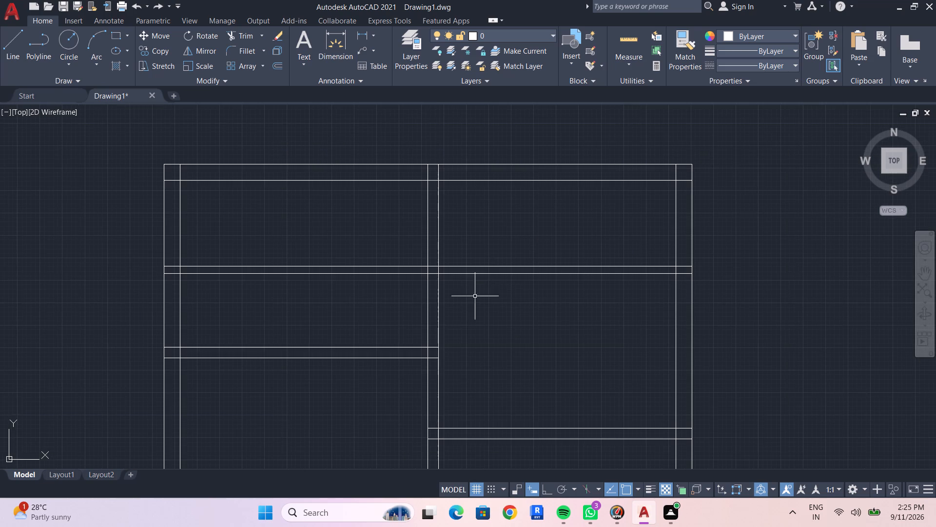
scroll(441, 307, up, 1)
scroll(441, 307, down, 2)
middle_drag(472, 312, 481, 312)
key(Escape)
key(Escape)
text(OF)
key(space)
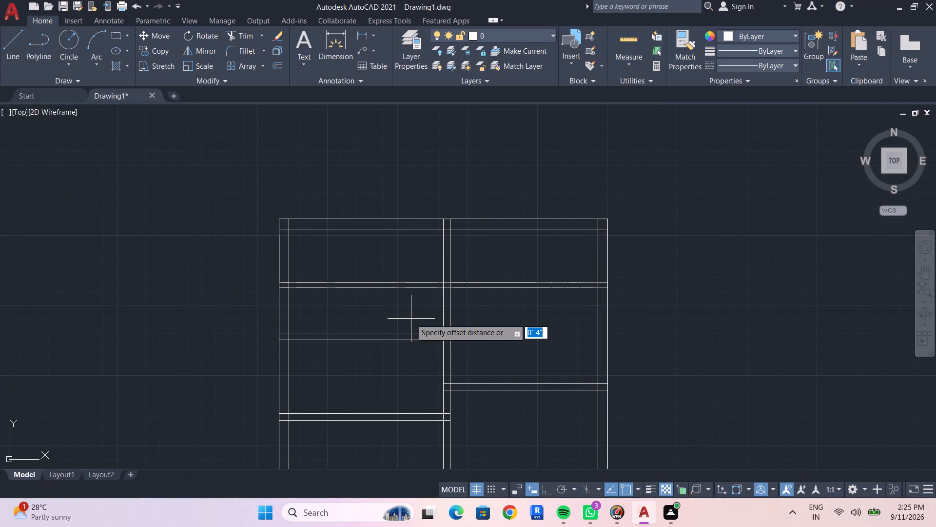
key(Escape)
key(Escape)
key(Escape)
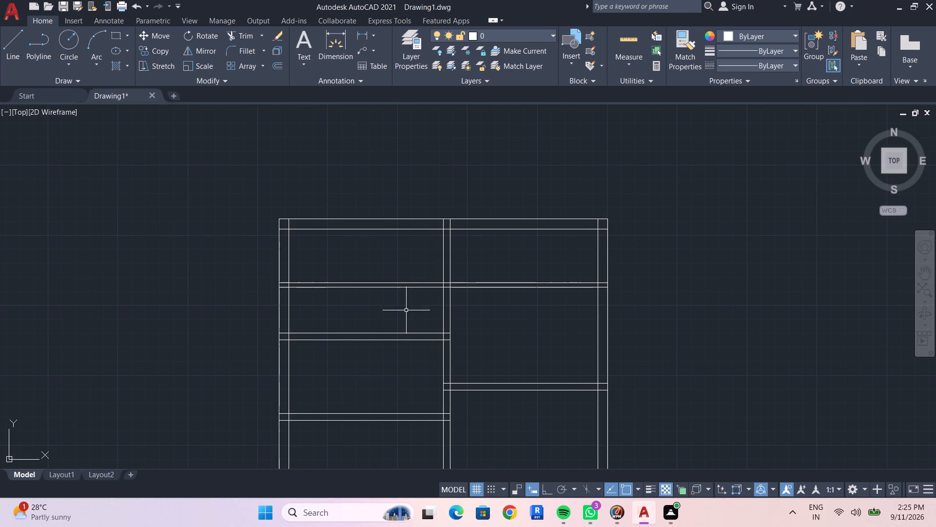
Measure the width and depth of the upper-left space above the 4" horizontal wall.
click(624, 40)
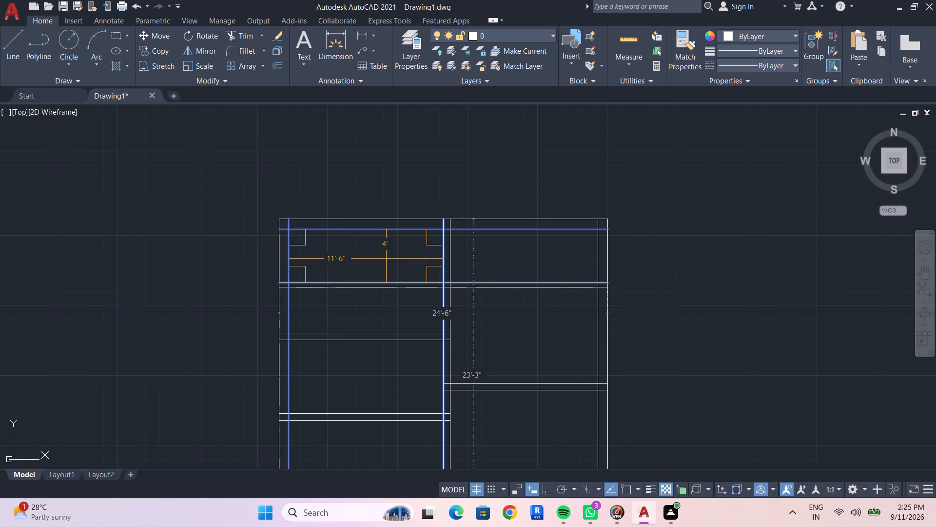
key(Escape)
key(Escape)
Offset the inner line of the left outer wall 6' to the right, into the upper-left room.
text(OF)
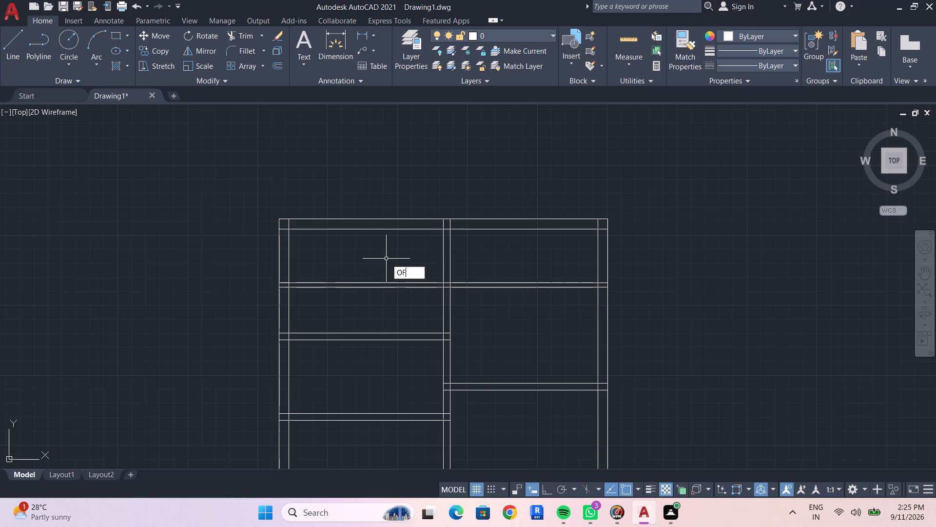
key(space)
text(6')
key(Return)
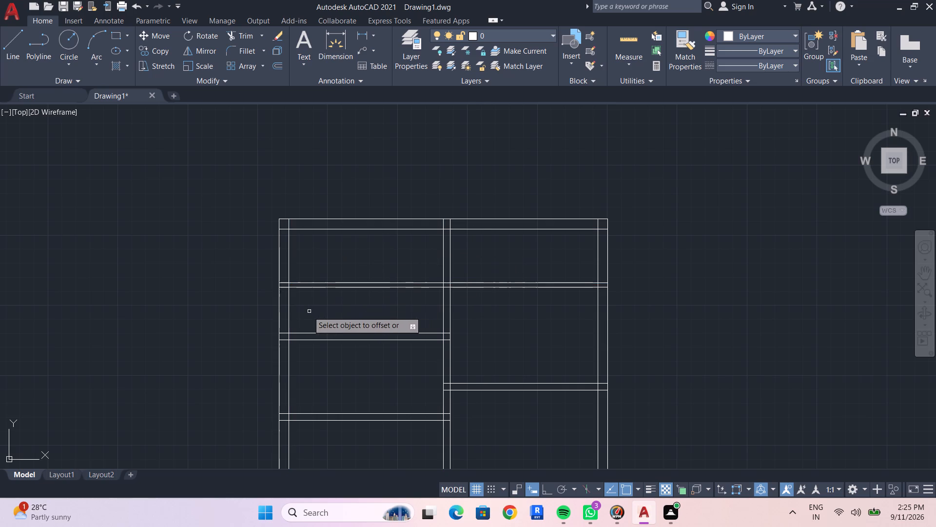
click(289, 304)
click(380, 303)
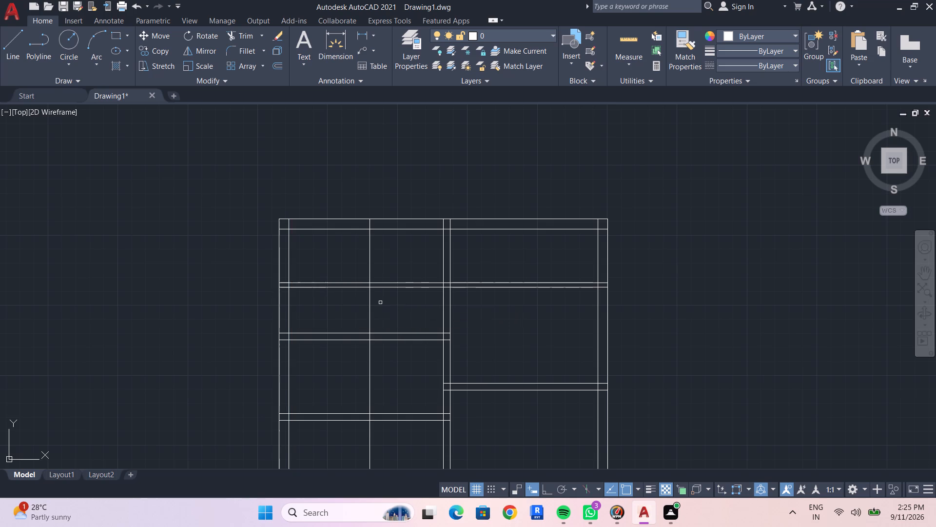
key(Escape)
key(Escape)
Offset the new vertical line 4" to the right to form a thin dividing wall.
text(OF 5)
key(BackSpace)
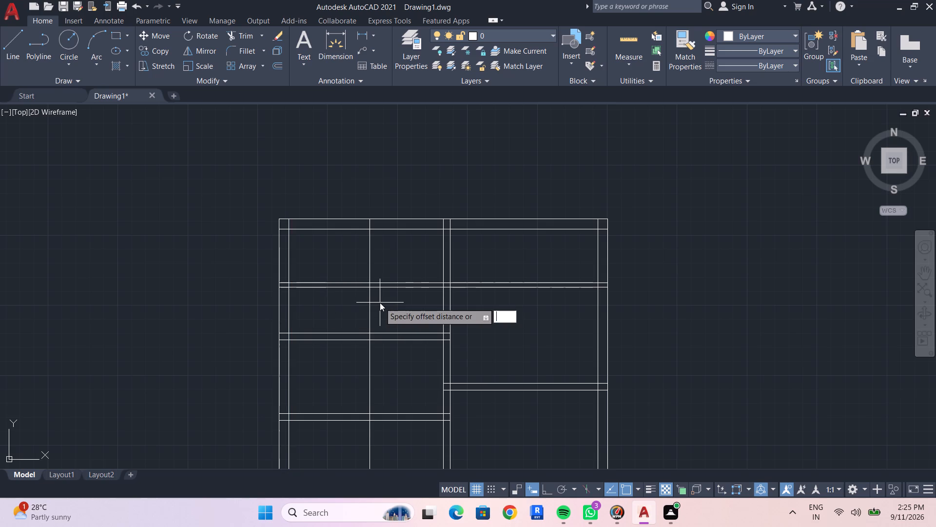
text(4")
key(Return)
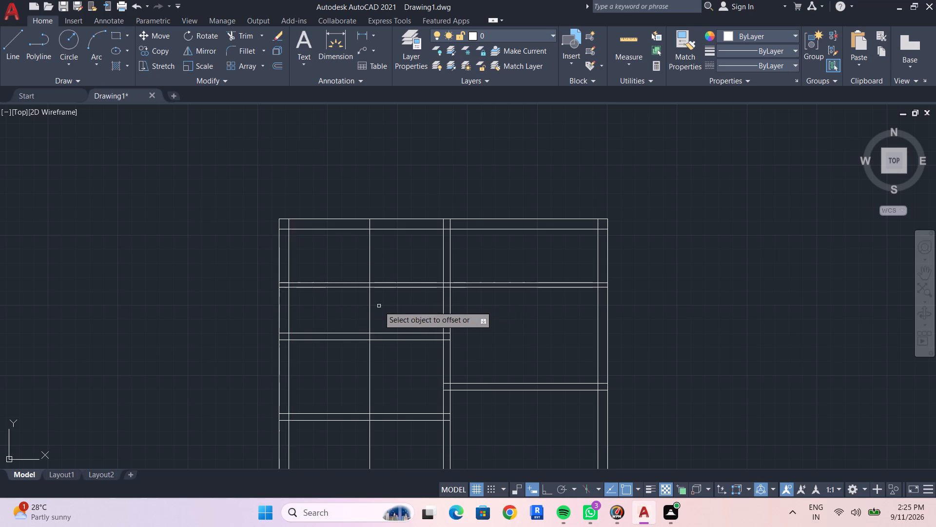
click(370, 300)
click(395, 299)
key(Escape)
key(Escape)
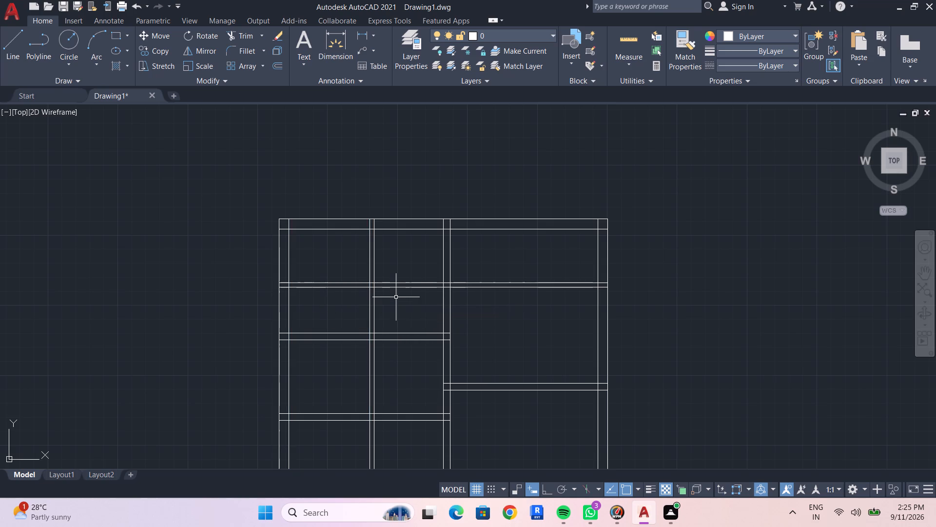
Trim both lines of the 4" horizontal wall out of the upper-right room and the right outer wall.
text(TR)
key(Return)
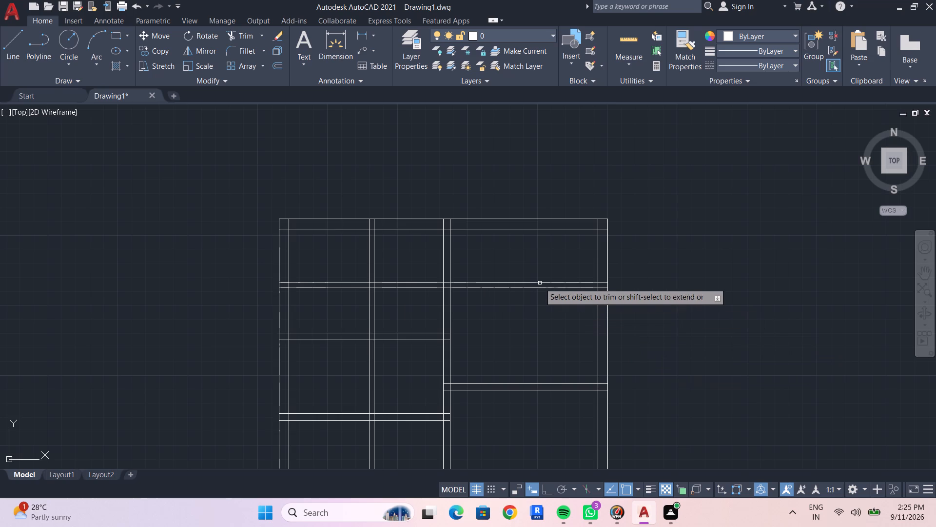
click(540, 283)
click(546, 287)
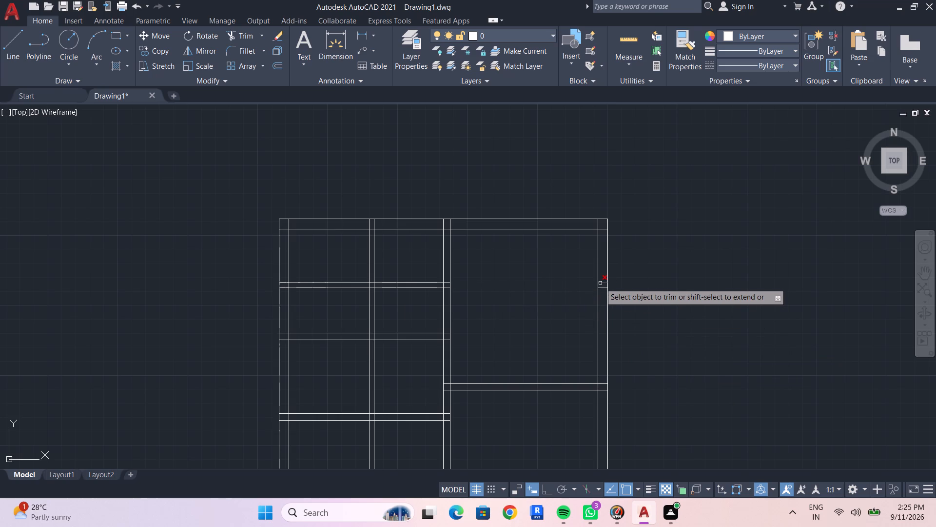
drag(601, 283, 603, 289)
click(603, 287)
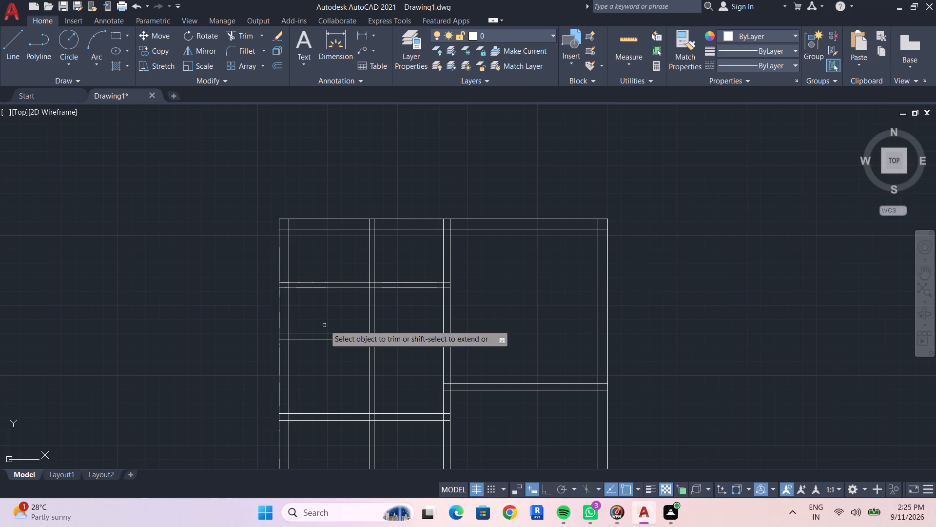
Trim the thin vertical wall below the 4" horizontal wall, and that horizontal wall between the left outer wall and the vertical wall.
click(369, 318)
click(373, 317)
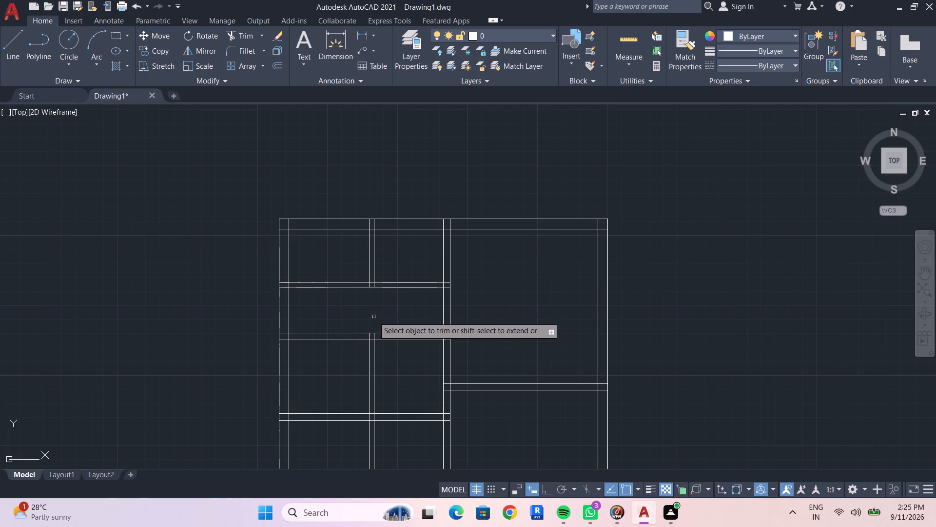
click(348, 284)
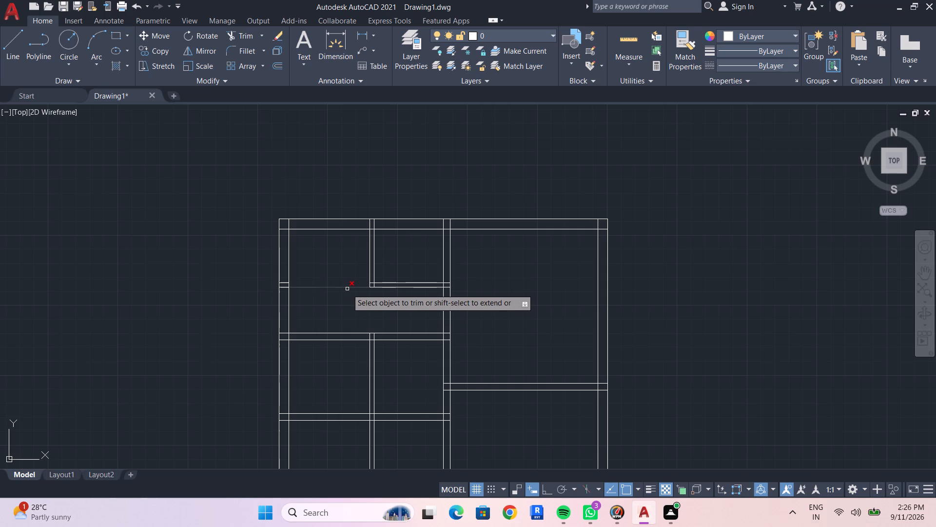
click(348, 288)
key(Escape)
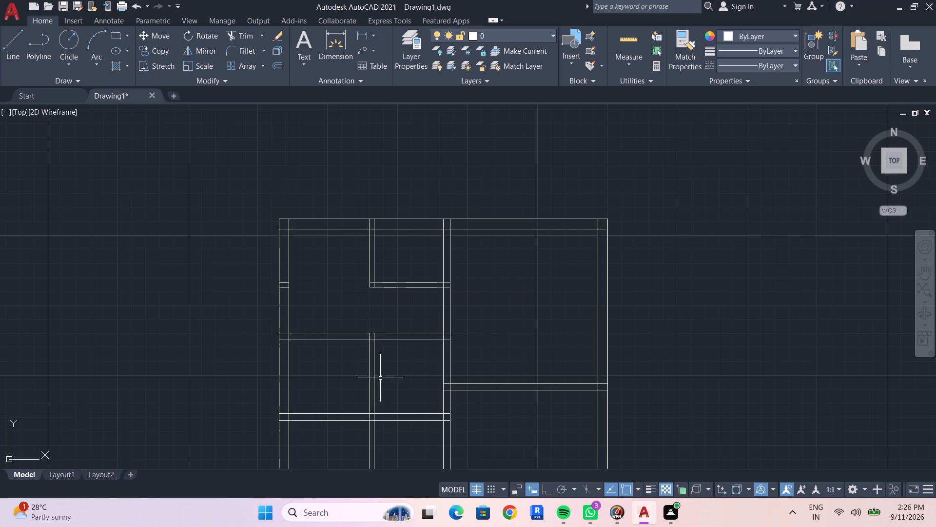
Delete the two leftover thin-wall lines running down through the lower-left rooms.
click(373, 380)
click(370, 380)
key(Delete)
Trim the two short stubs of the 4" horizontal wall left inside the left outer wall.
scroll(285, 312, up, 1)
text(TR)
key(space)
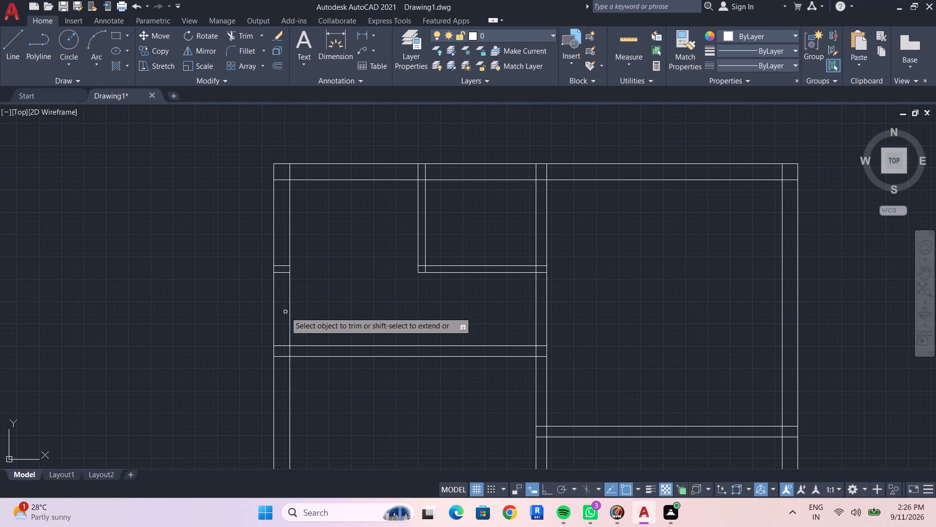
click(282, 267)
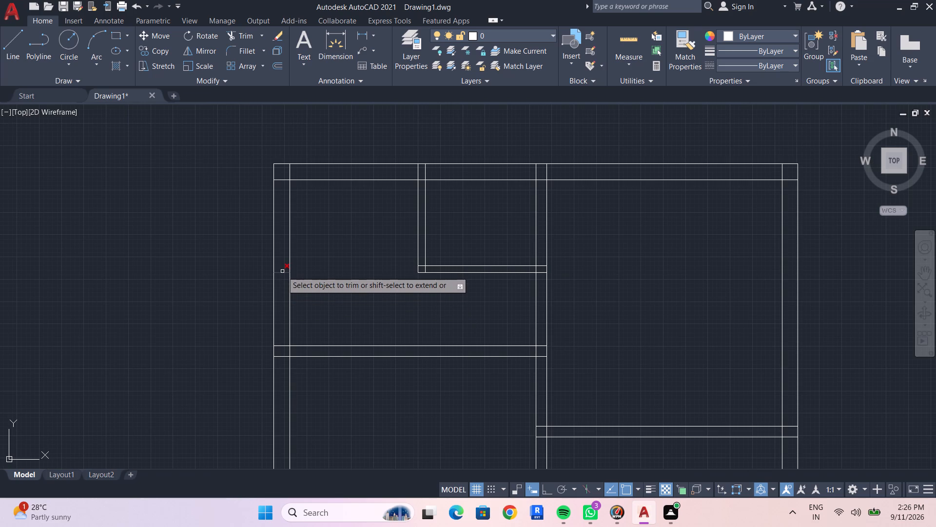
click(282, 273)
key(Escape)
Measure the width and depth of the small room enclosed by the thin walls at the top of the plan.
scroll(367, 291, down, 2)
scroll(369, 305, up, 1)
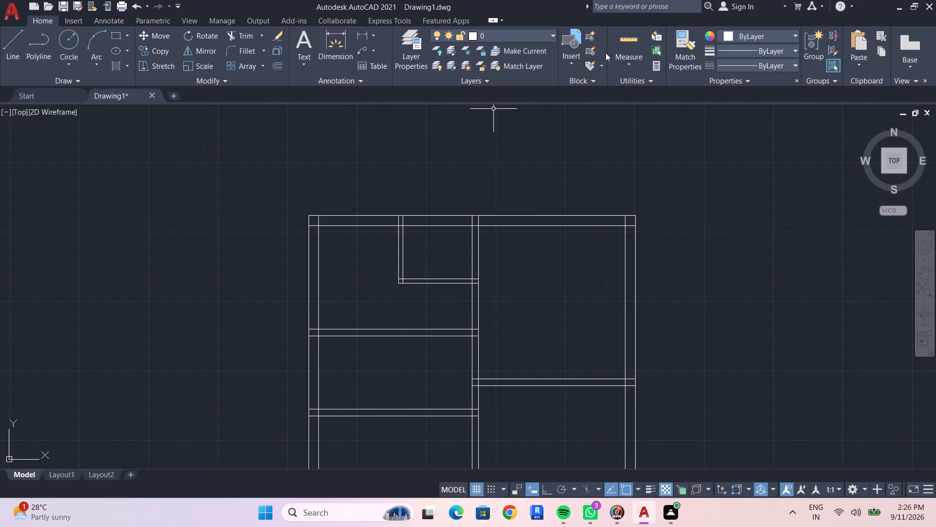
drag(634, 36, 631, 42)
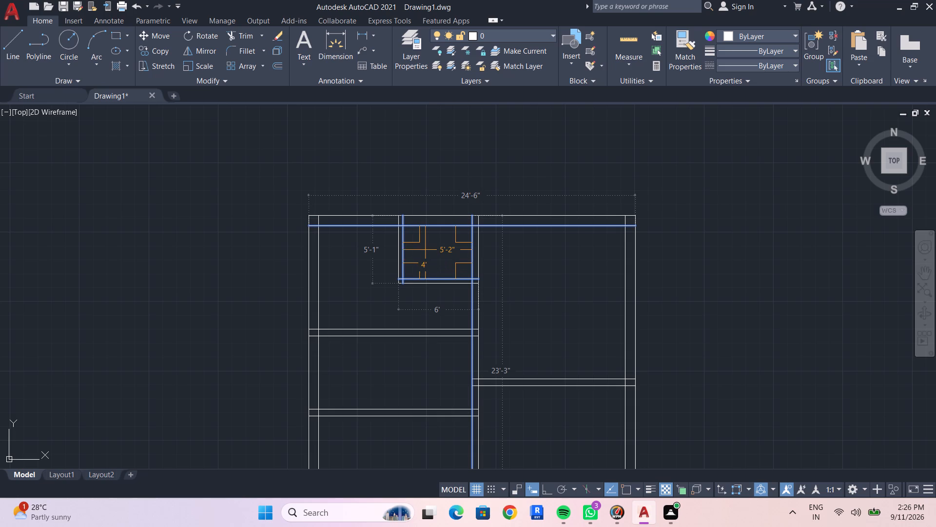
scroll(431, 257, up, 1)
middle_click(442, 262)
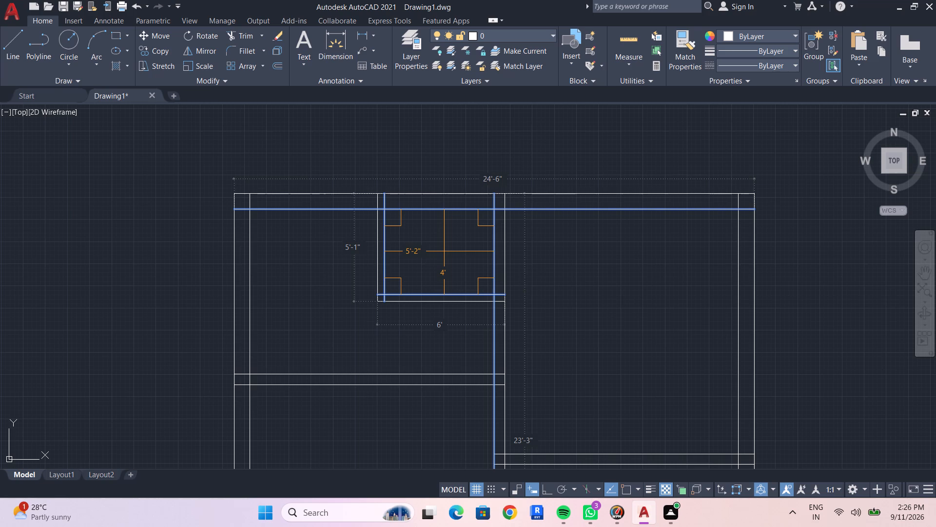
key(Escape)
key(Escape)
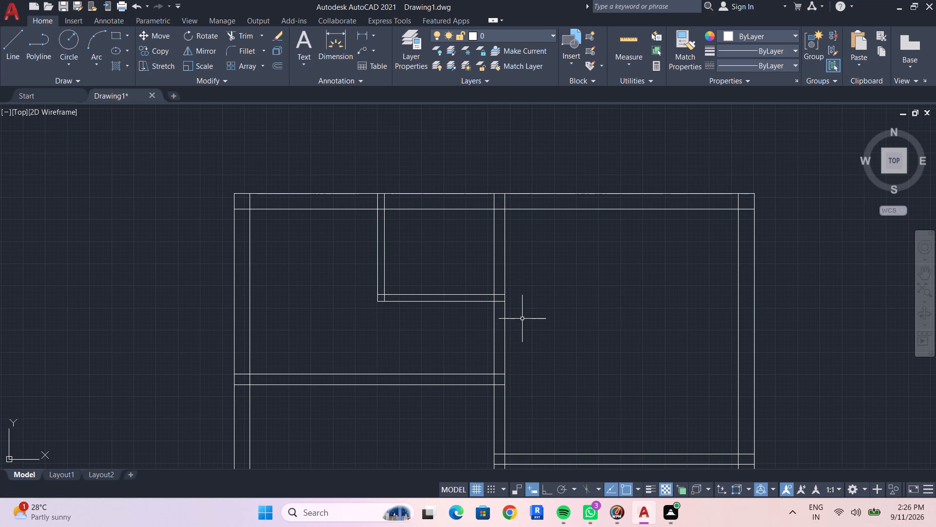
key(Escape)
key(Escape)
key(Escape)
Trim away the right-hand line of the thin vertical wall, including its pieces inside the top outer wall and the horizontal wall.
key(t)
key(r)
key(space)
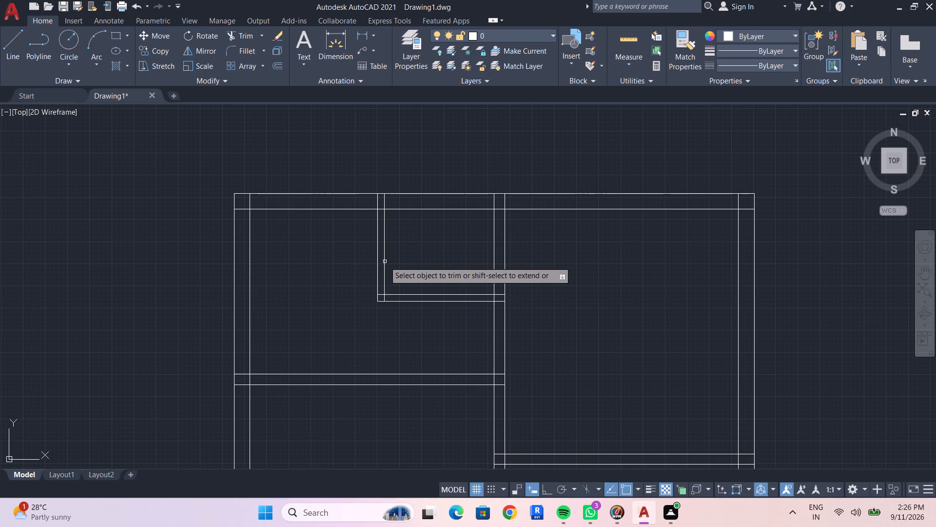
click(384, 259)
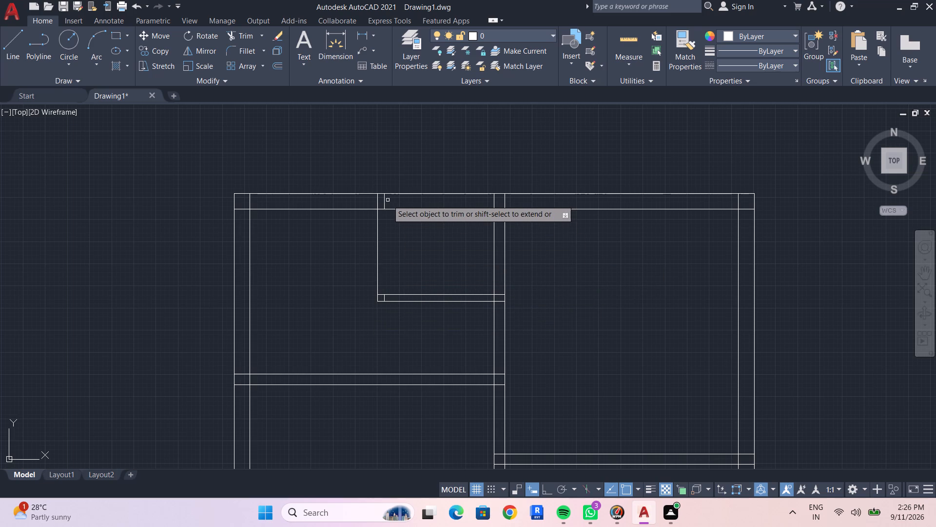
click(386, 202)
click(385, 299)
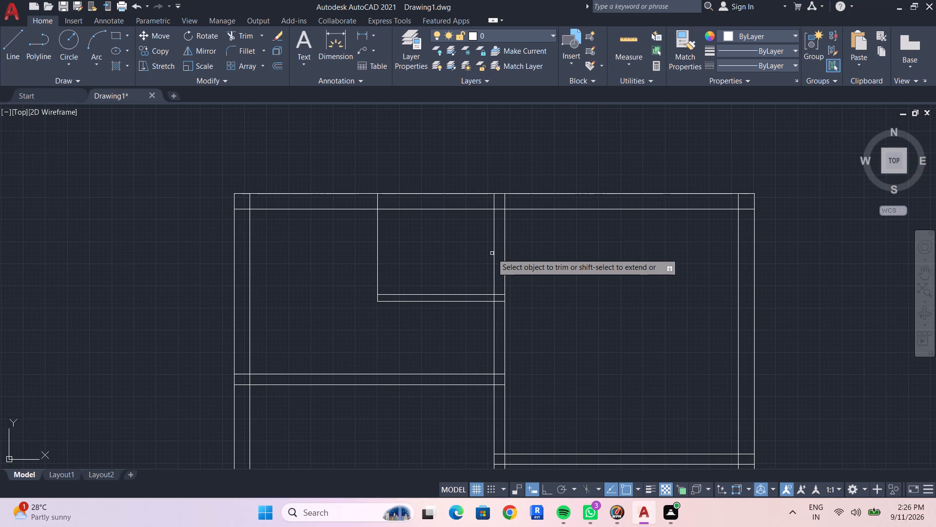
Remove both lines of the 6" vertical partition above the 4" horizontal wall, including the stubs inside the top outer wall.
click(493, 253)
click(505, 250)
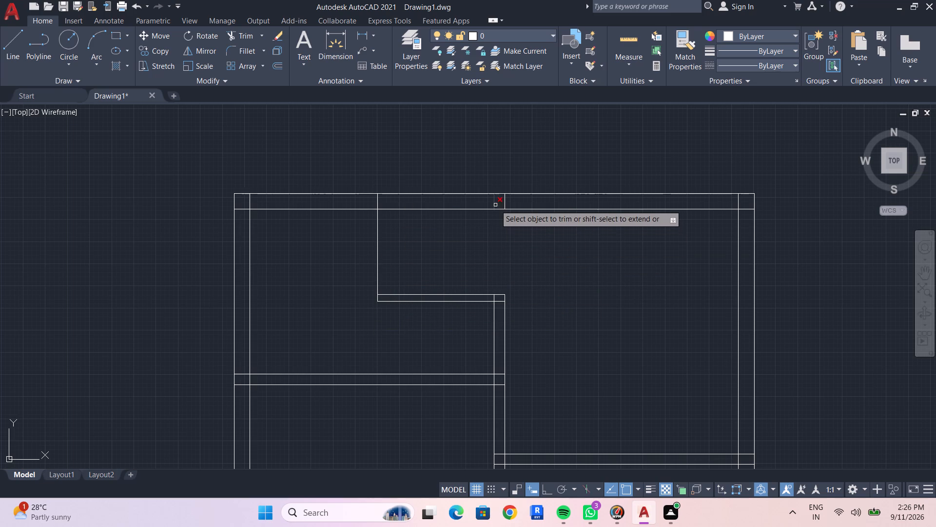
click(495, 205)
click(507, 202)
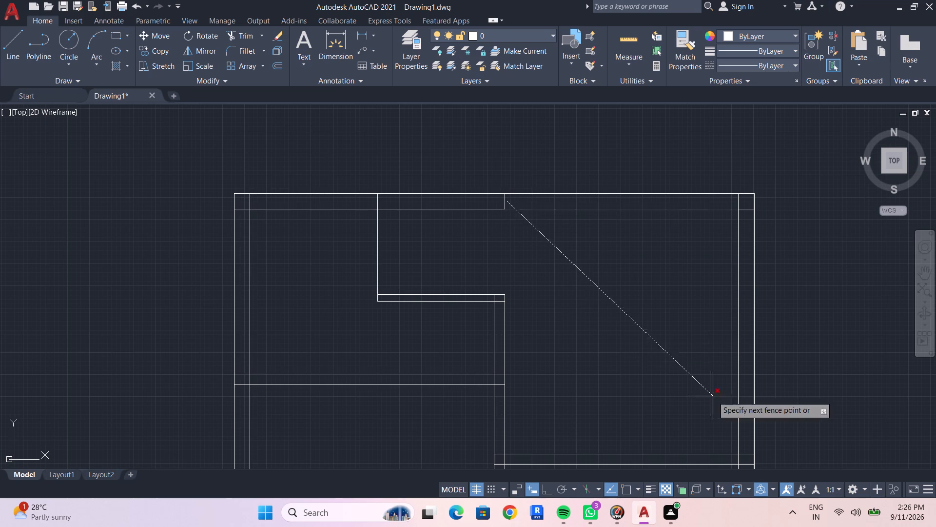
key(Escape)
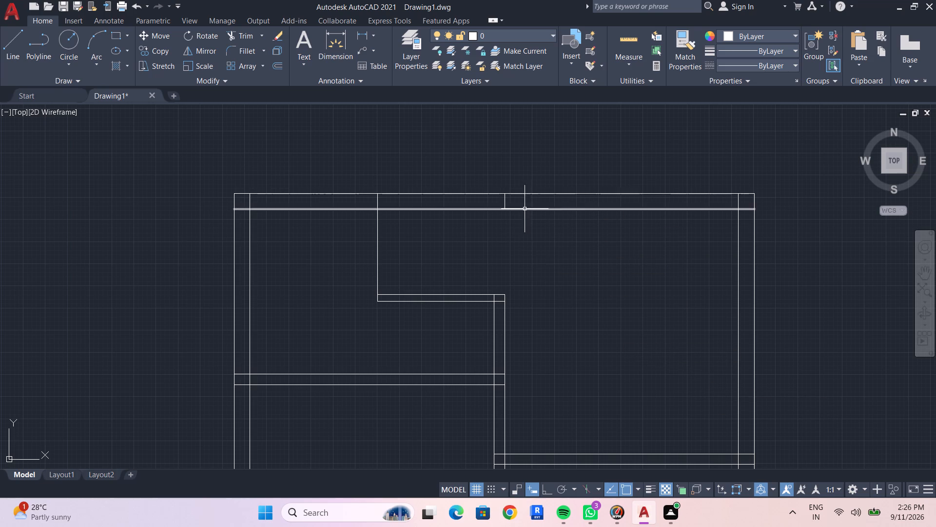
key(Escape)
key(Escape)
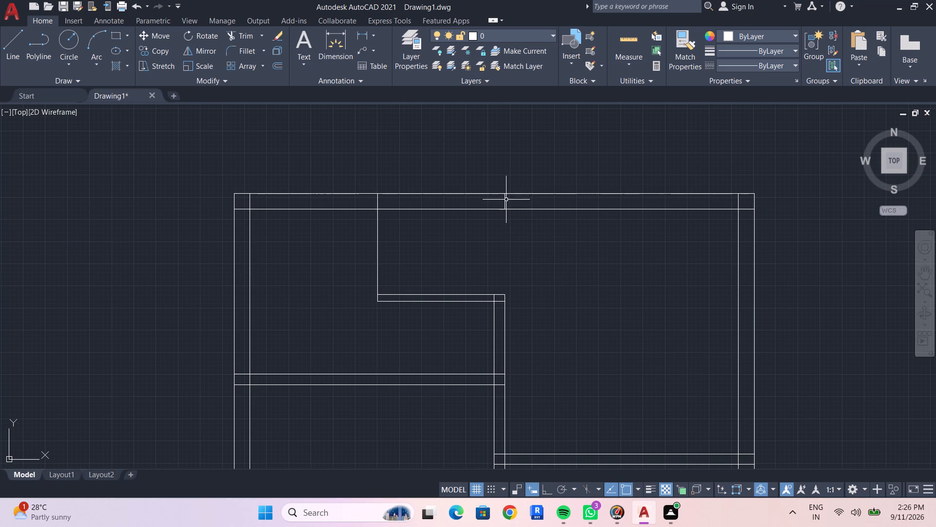
click(505, 201)
key(Delete)
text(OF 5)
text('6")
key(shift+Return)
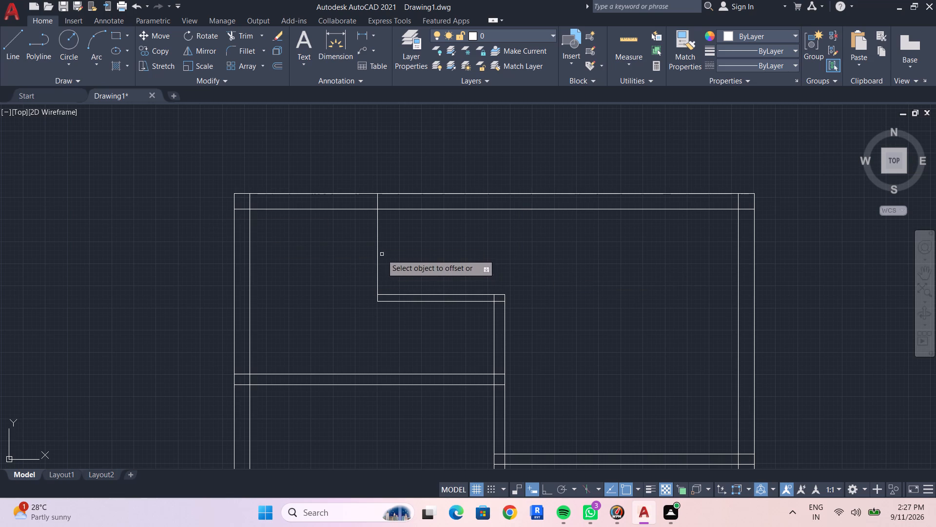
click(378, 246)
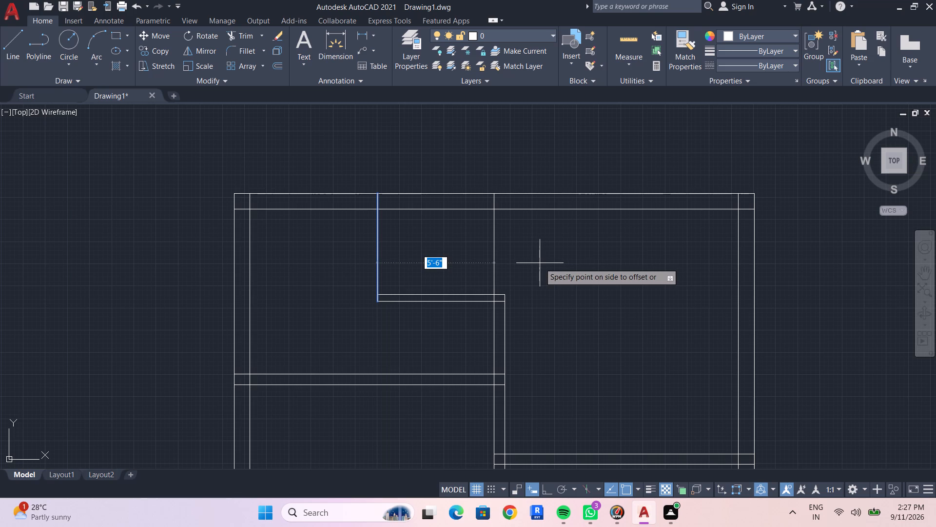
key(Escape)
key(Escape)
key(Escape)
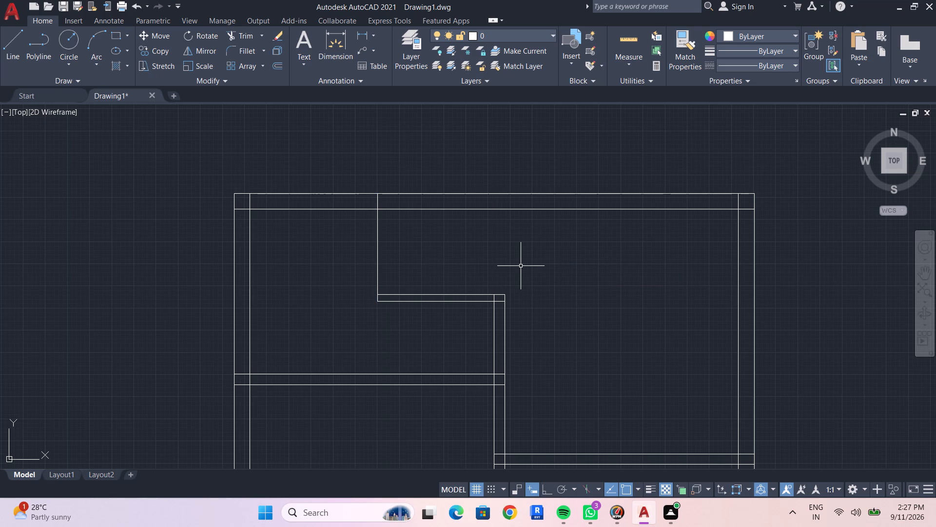
Offset the remaining line of the thin vertical wall 4" to the right.
text(OF 4")
key(shift+Return)
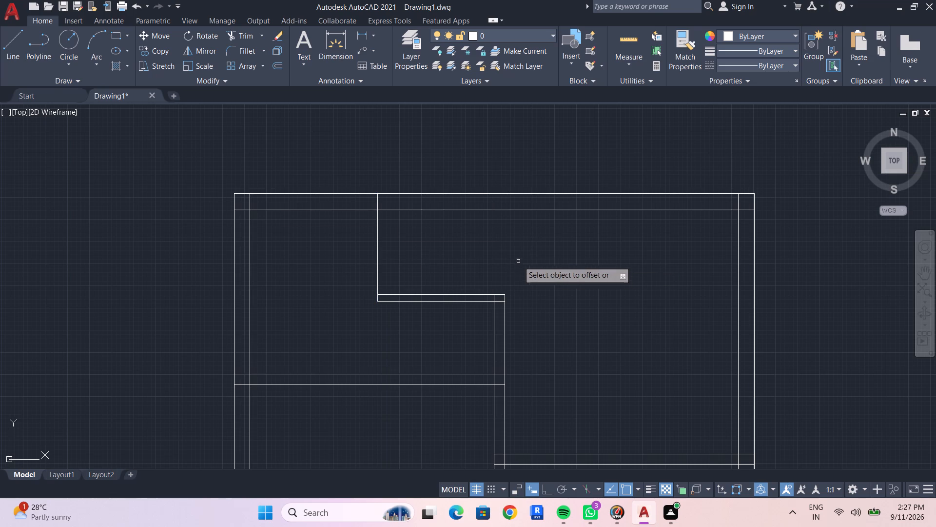
click(377, 260)
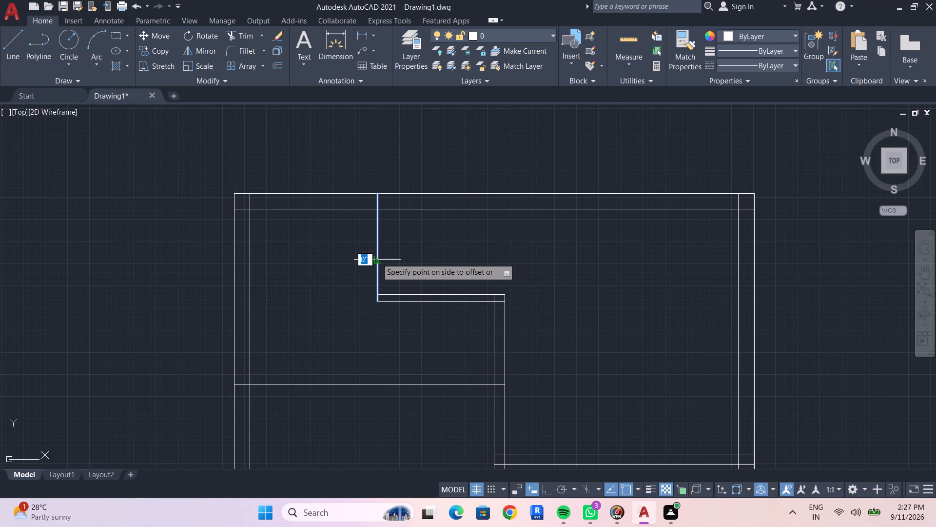
click(428, 260)
key(Escape)
key(Escape)
key(Escape)
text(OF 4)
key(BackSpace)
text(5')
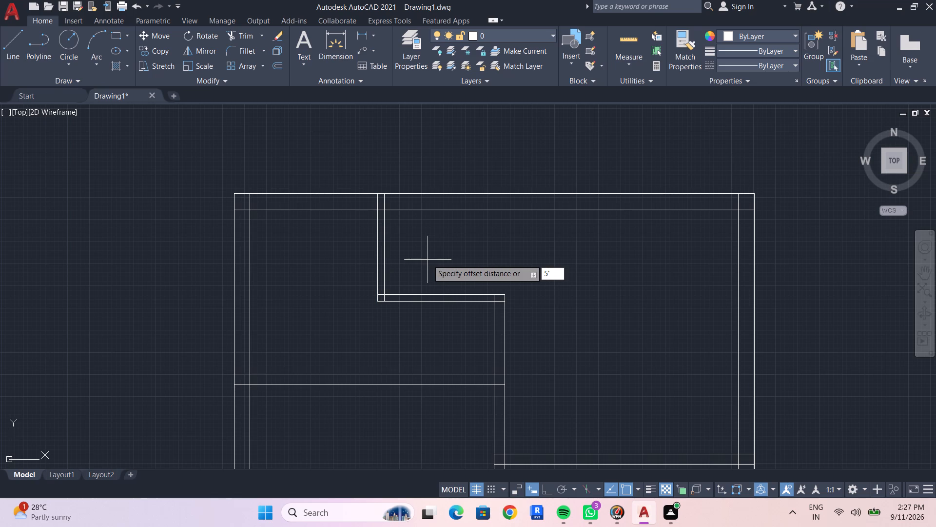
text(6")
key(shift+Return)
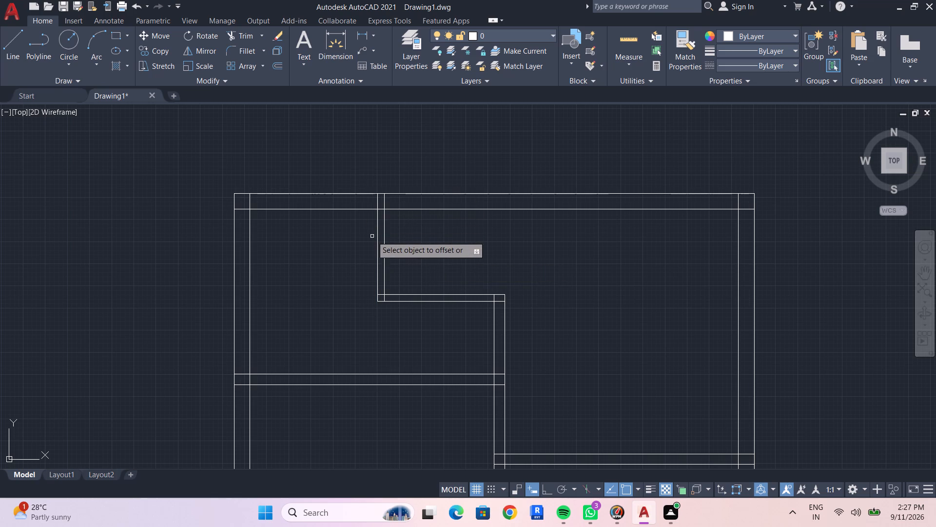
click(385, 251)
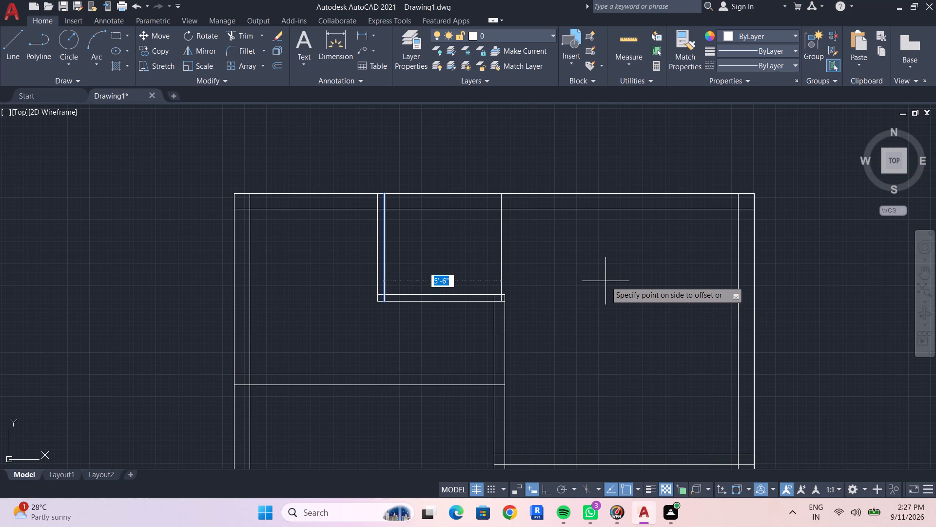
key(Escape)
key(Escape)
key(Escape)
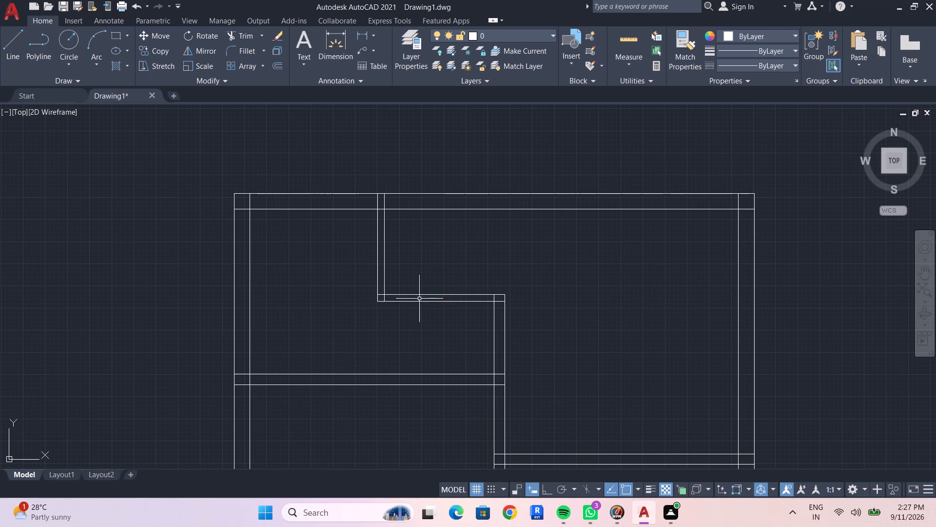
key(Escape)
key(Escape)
Measure the width and depth of the open space in the upper-right part of the plan.
scroll(363, 334, down, 2)
middle_drag(371, 334, 381, 307)
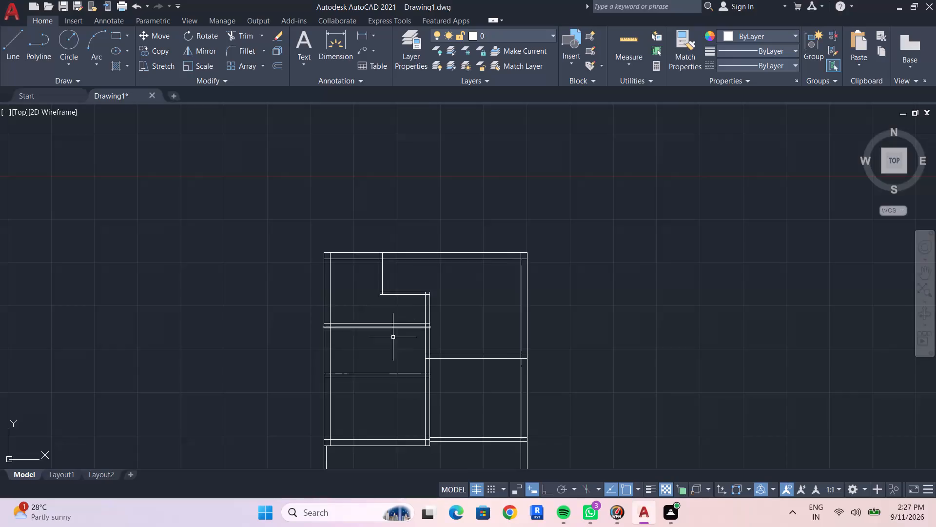
scroll(402, 365, up, 2)
middle_drag(405, 354, 451, 373)
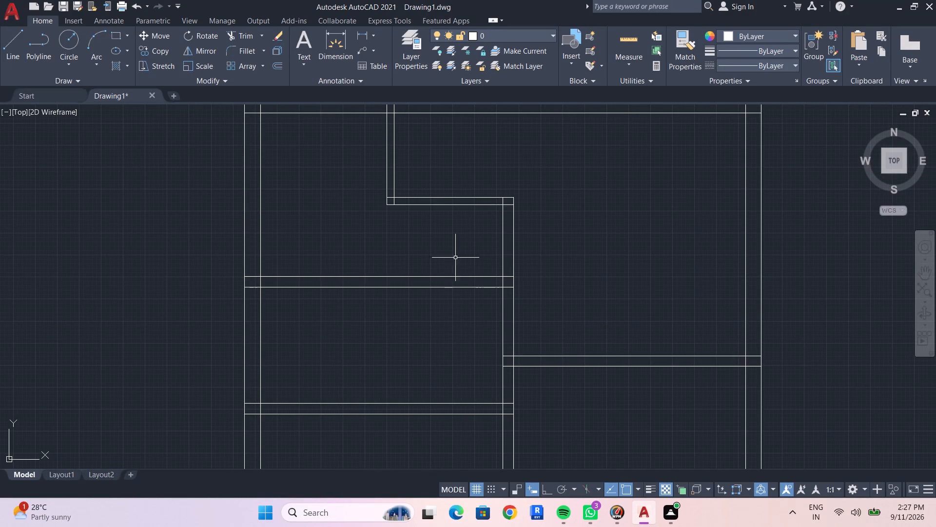
middle_drag(443, 266, 466, 324)
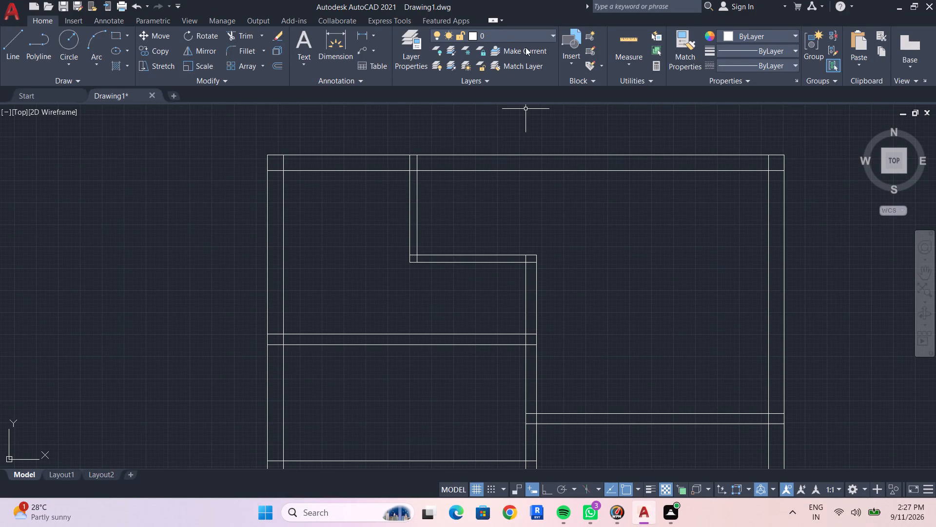
drag(633, 38, 634, 42)
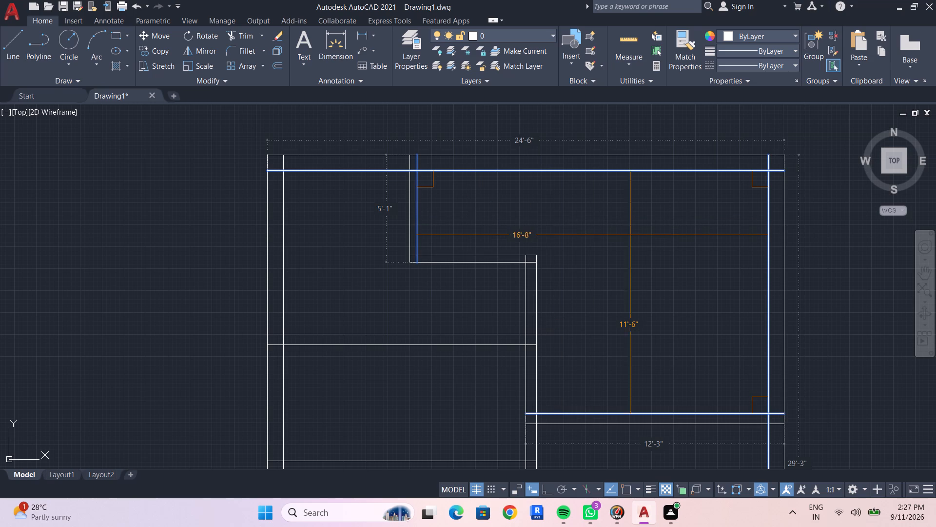
key(Escape)
key(Escape)
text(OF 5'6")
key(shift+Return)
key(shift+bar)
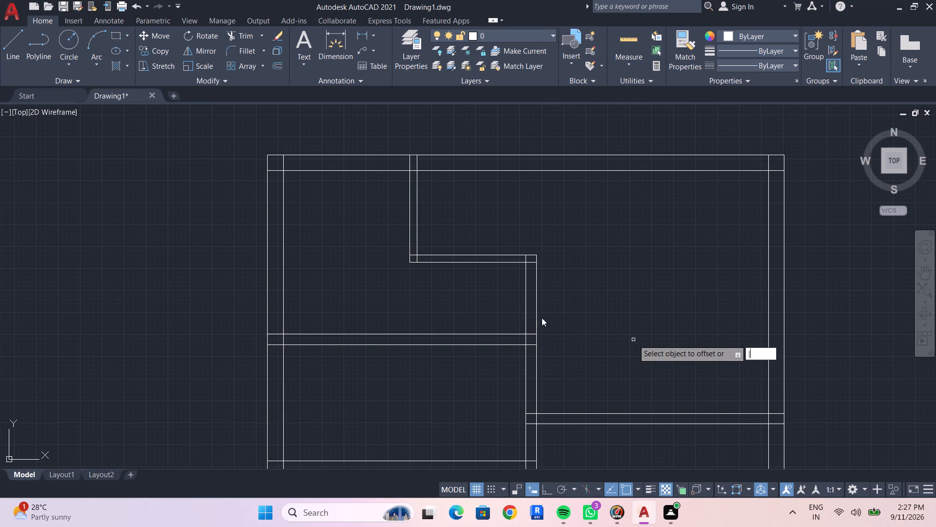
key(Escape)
Offset the right-hand line of the thin vertical wall 5'6" to the right.
text(OF 5'6")
key(Return)
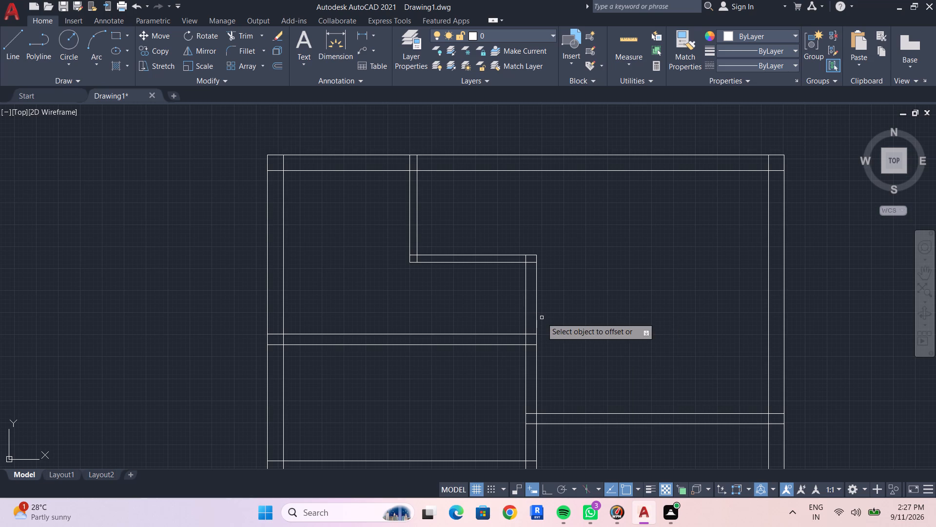
click(417, 219)
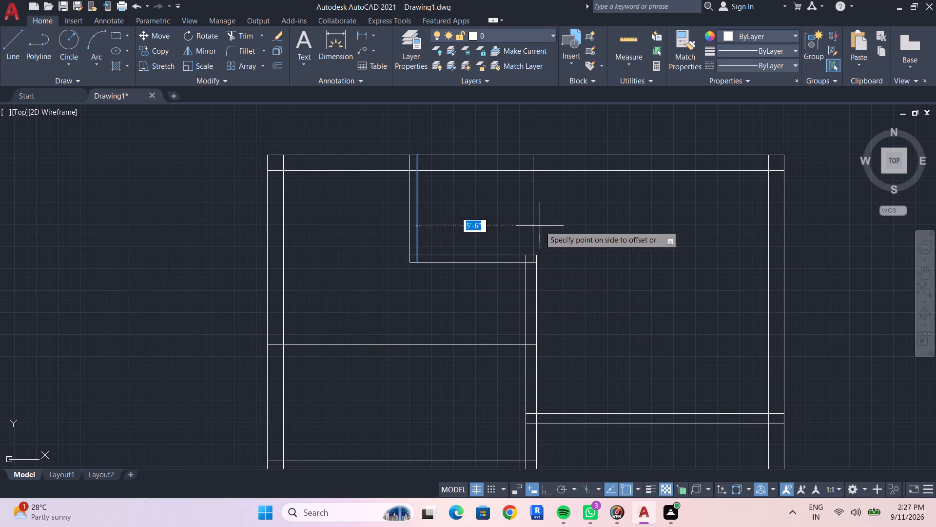
click(540, 226)
key(Escape)
key(Escape)
Offset the new vertical line at the 5'6" room's right side 4" to the right.
text(OF 4")
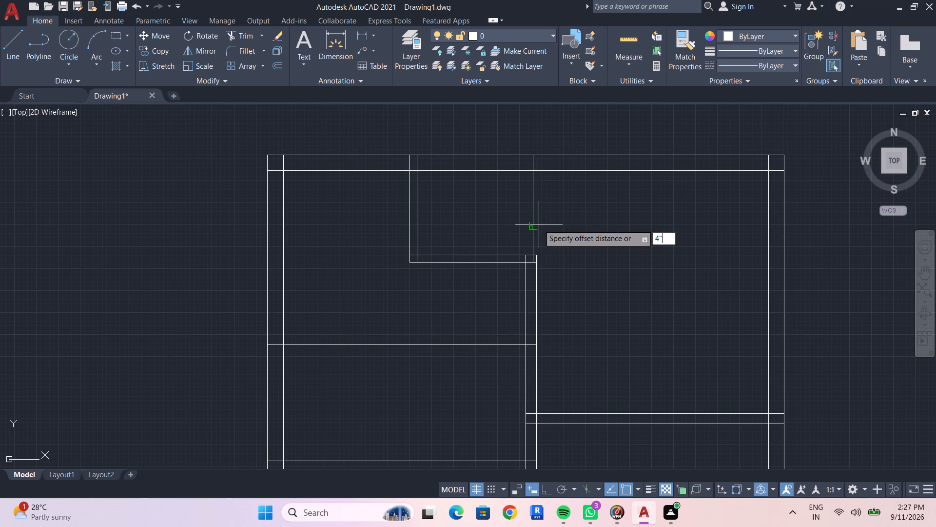
key(shift+Return)
click(533, 230)
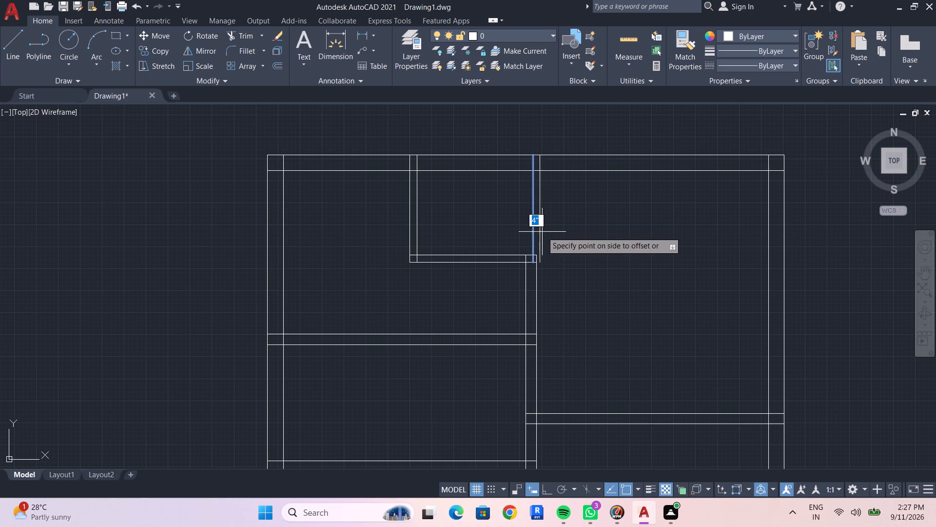
click(542, 232)
key(Escape)
key(Escape)
scroll(557, 267, up, 1)
key(Escape)
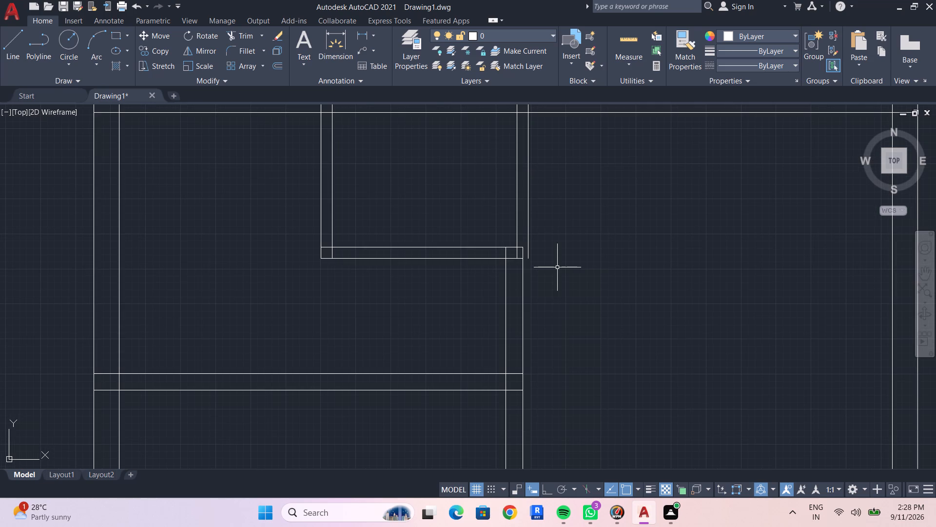
Measure the width and depth of the upper-right room beside the new 4" wall.
middle_drag(469, 226, 471, 253)
scroll(477, 259, down, 1)
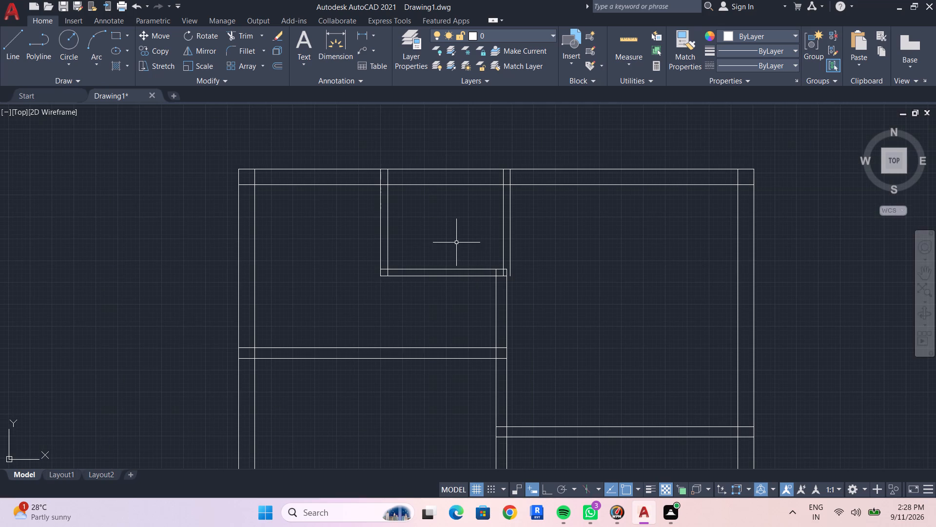
drag(632, 40, 628, 44)
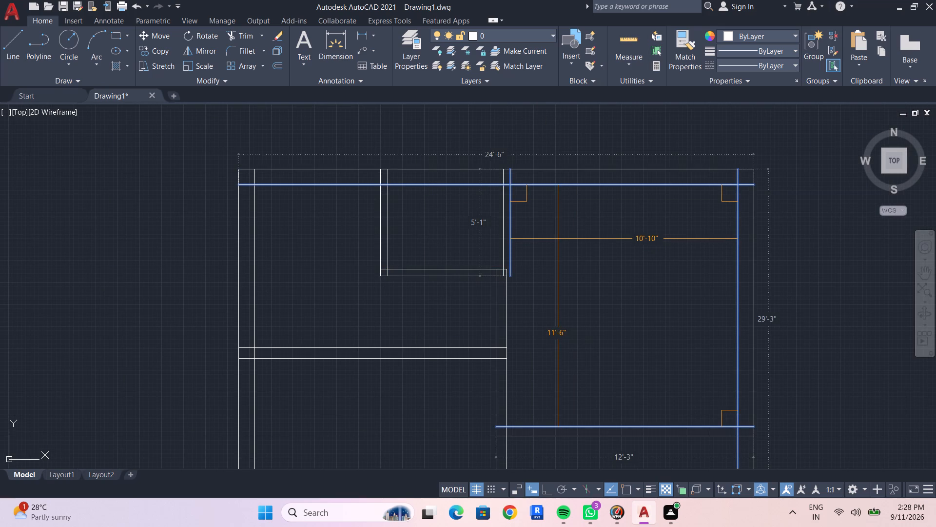
key(Escape)
key(Escape)
key(Escape)
key(Escape)
key(Escape)
key(Escape)
key(Escape)
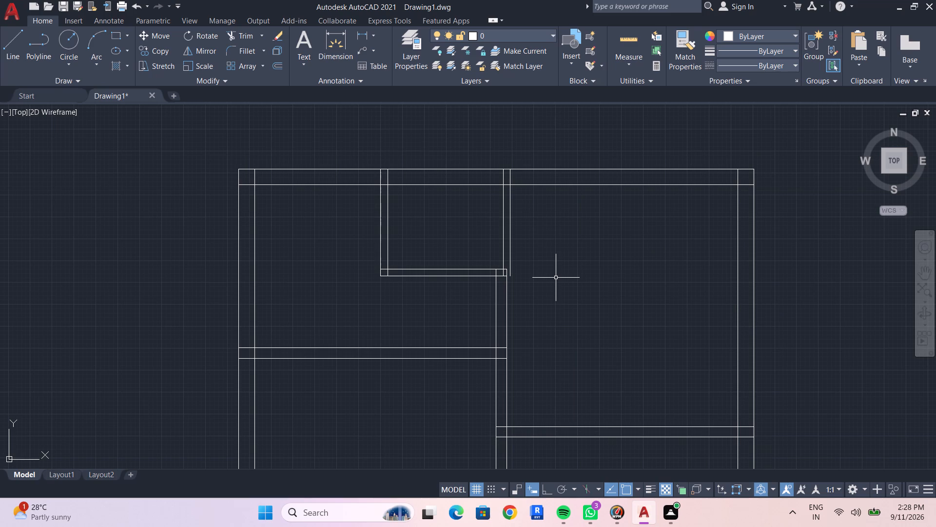
key(Escape)
Extend both lines of the 4" horizontal wall to the outer line of the new 4" vertical wall.
key(e)
key(x)
key(Return)
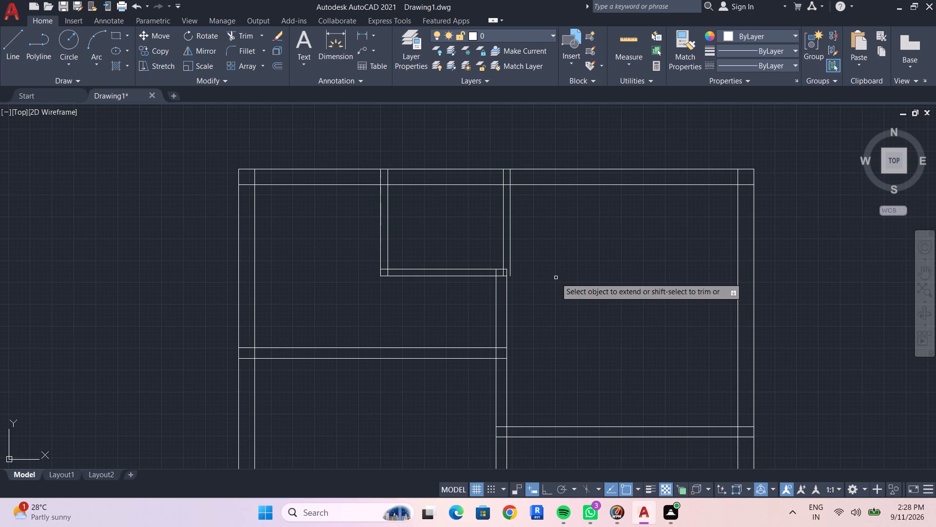
scroll(487, 275, up, 4)
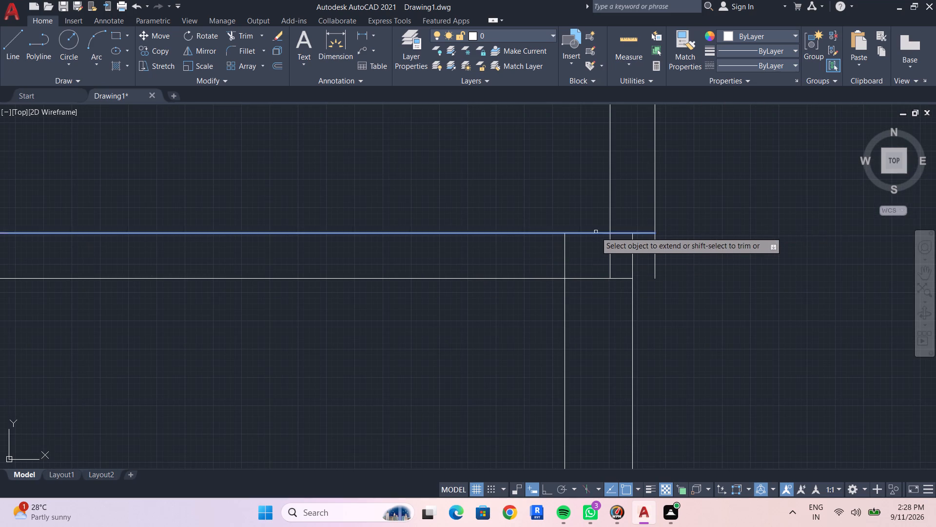
click(596, 231)
click(623, 280)
key(Escape)
Trim the right partition line and the new wall's inner line where they cross the 4" horizontal wall.
scroll(650, 269, down, 3)
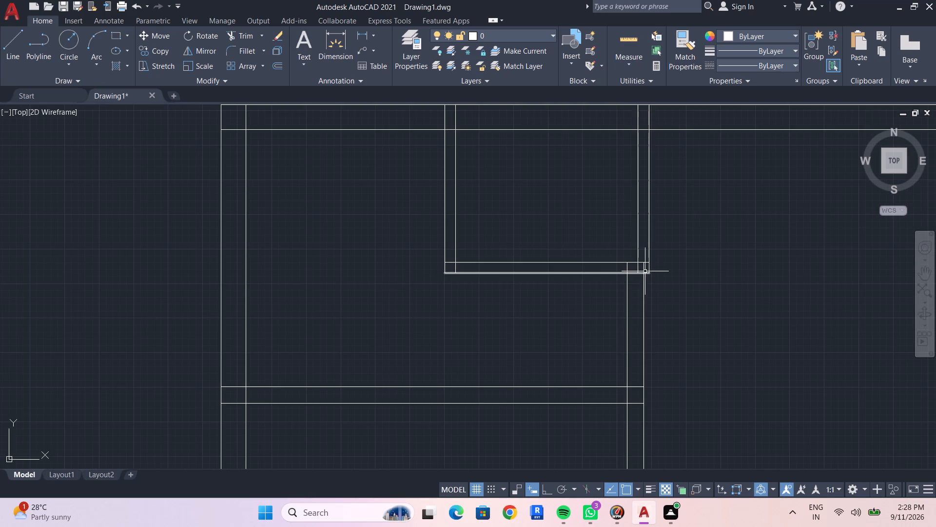
scroll(633, 271, up, 1)
text(TR)
key(Return)
scroll(636, 271, up, 1)
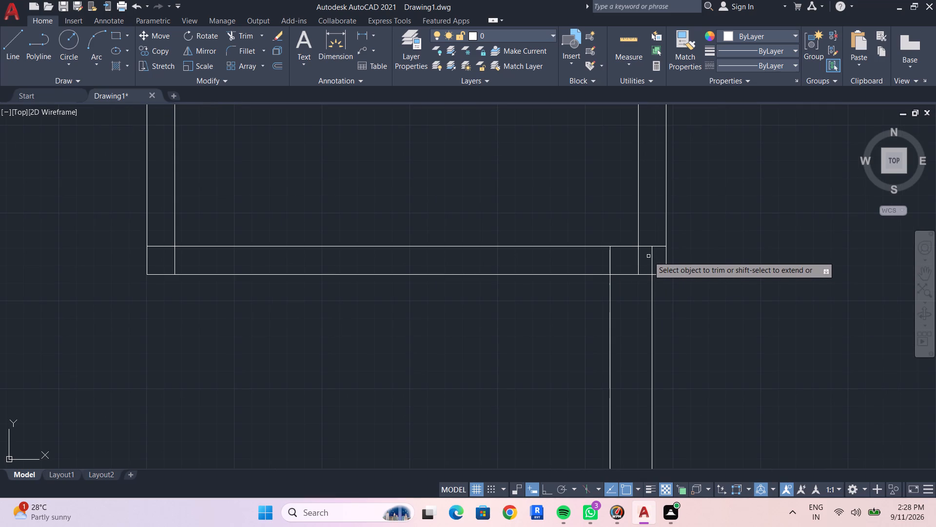
click(653, 258)
click(638, 261)
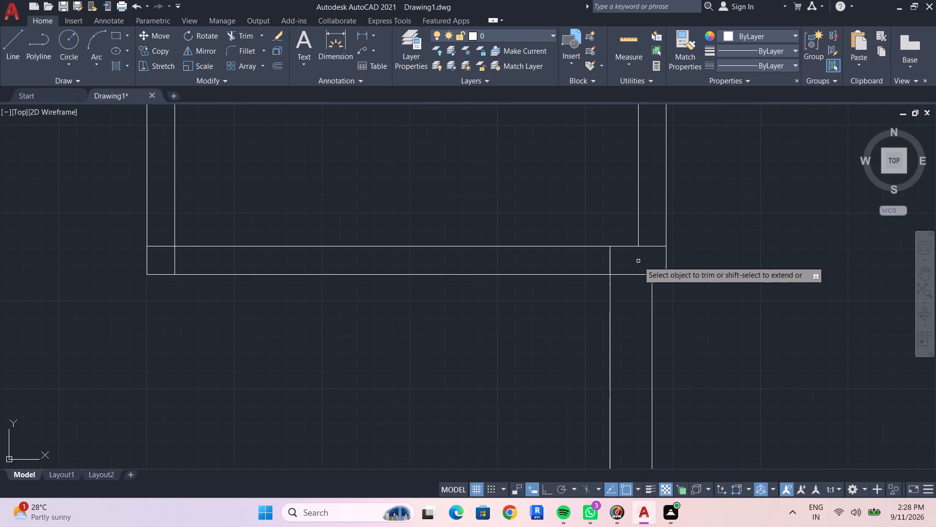
scroll(622, 266, down, 2)
key(Escape)
middle_drag(667, 296, 642, 296)
scroll(666, 296, down, 1)
key(Escape)
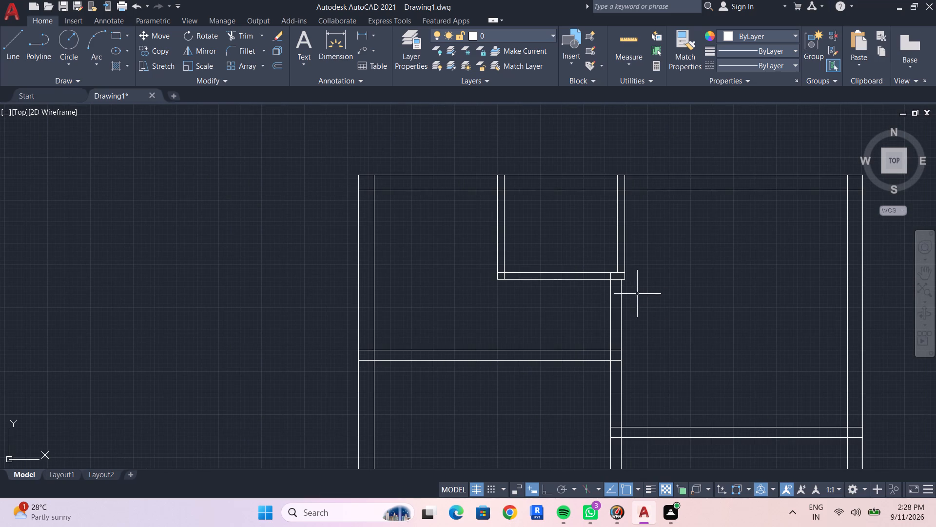
key(Escape)
key(Escape)
Measure the upper-left room and the open strip at the bottom of the plan.
middle_drag(572, 313, 526, 320)
scroll(548, 318, down, 2)
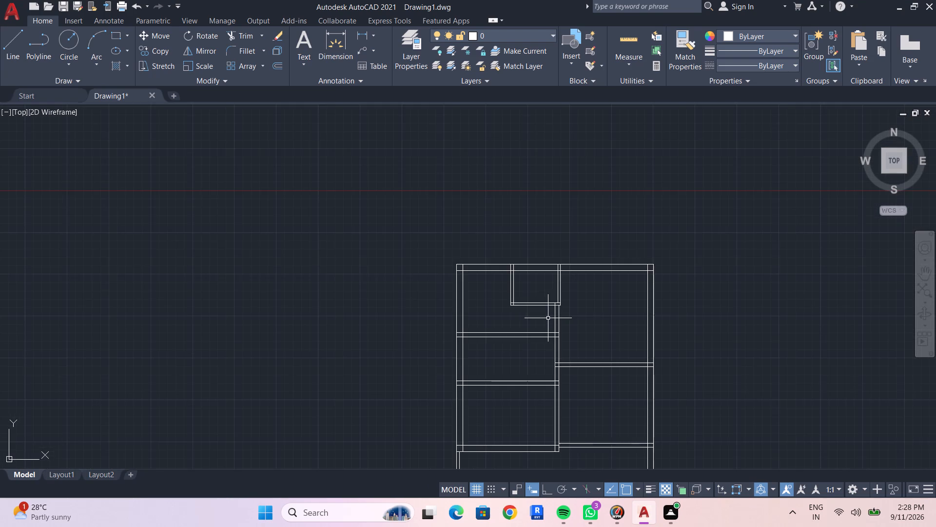
middle_click(535, 324)
scroll(533, 325, up, 1)
drag(624, 43, 624, 50)
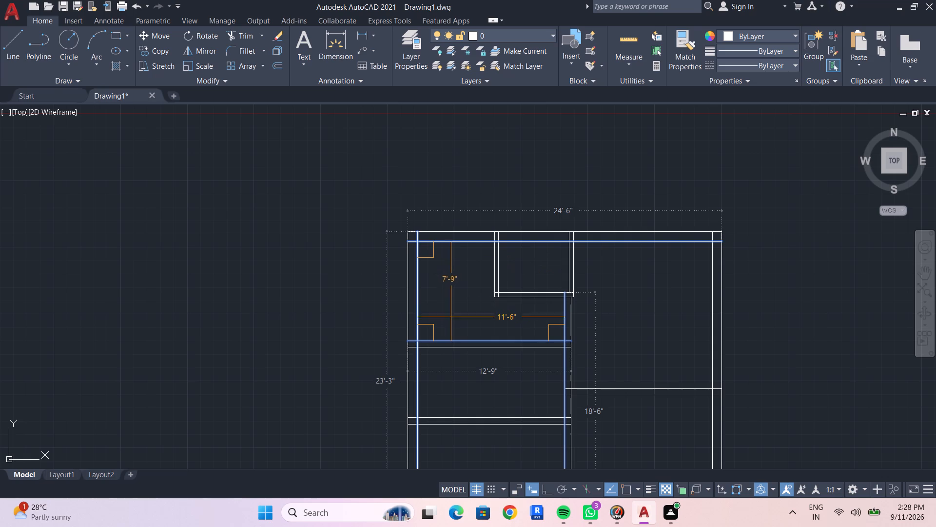
middle_drag(466, 378, 424, 223)
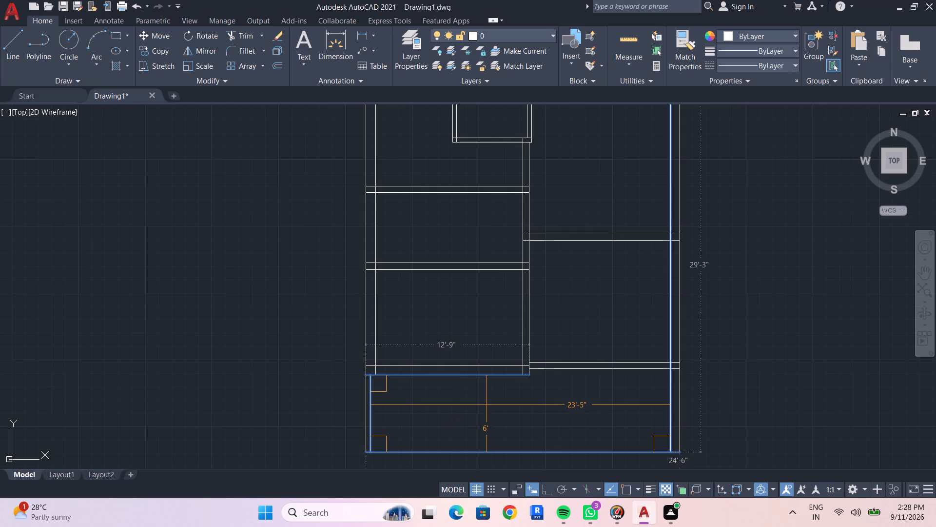
key(Escape)
key(Escape)
middle_drag(420, 395, 421, 386)
key(Escape)
key(Escape)
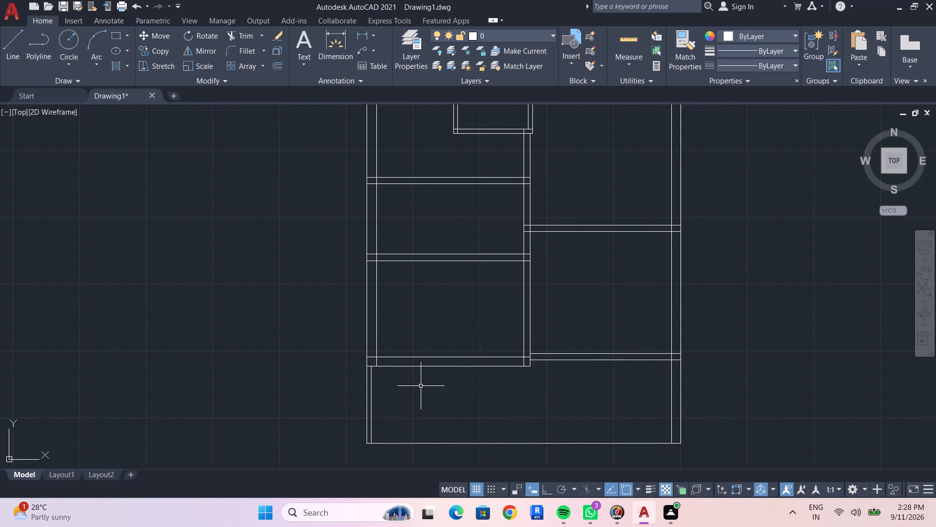
Offset the inner line of the bottom strip's left wall 3' to the right.
text(OF 3')
key(Return)
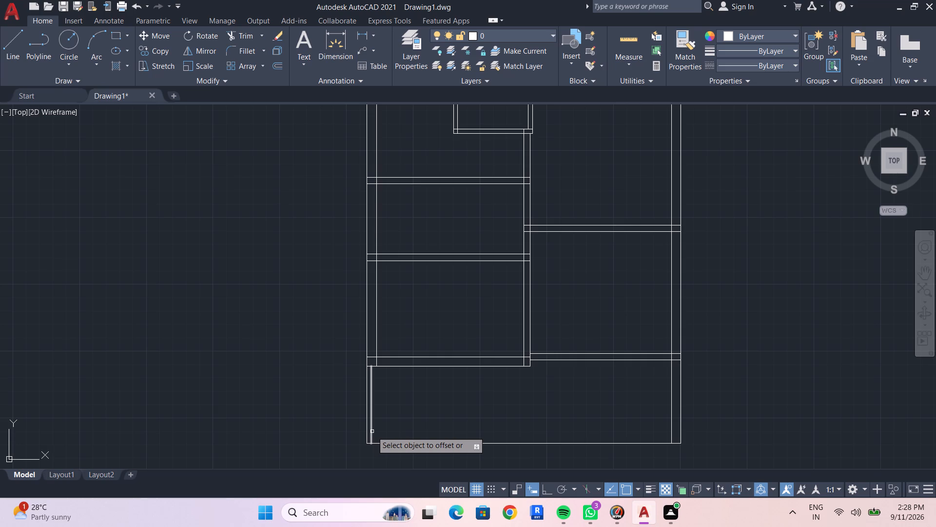
click(372, 431)
click(464, 434)
key(Escape)
key(Escape)
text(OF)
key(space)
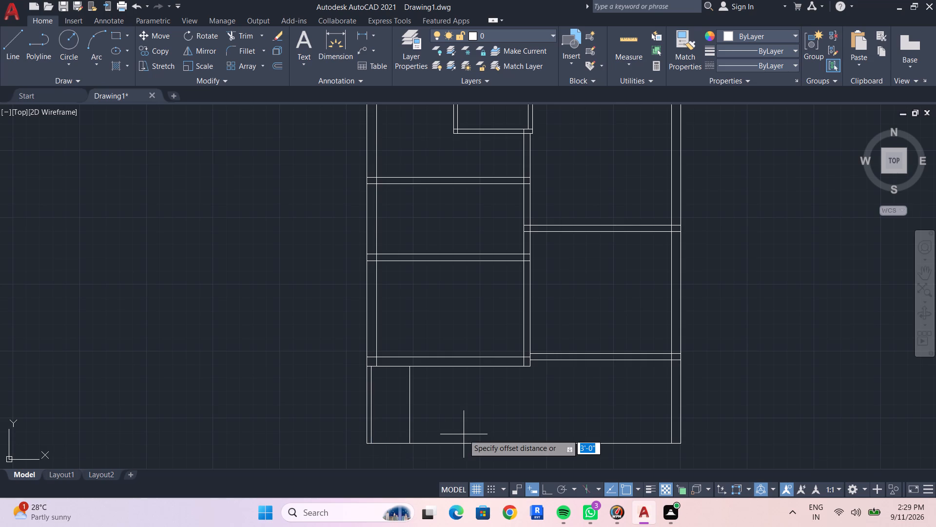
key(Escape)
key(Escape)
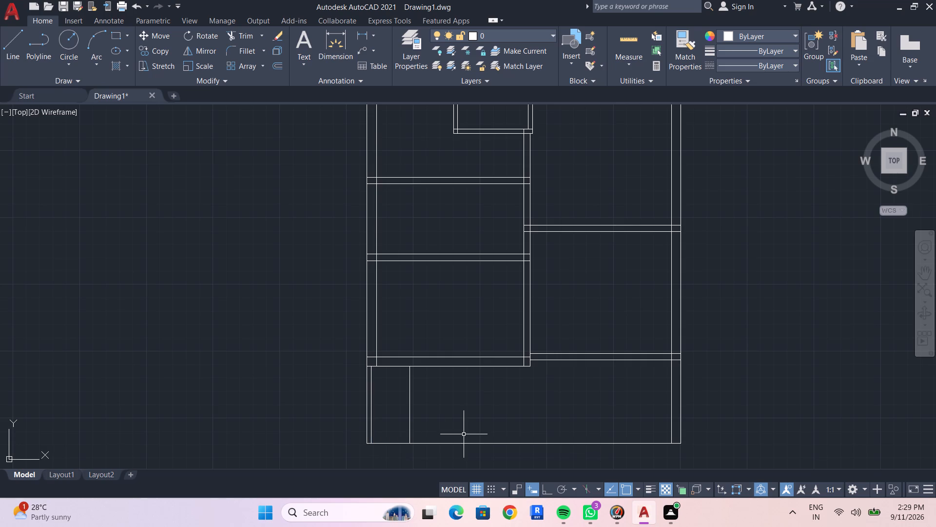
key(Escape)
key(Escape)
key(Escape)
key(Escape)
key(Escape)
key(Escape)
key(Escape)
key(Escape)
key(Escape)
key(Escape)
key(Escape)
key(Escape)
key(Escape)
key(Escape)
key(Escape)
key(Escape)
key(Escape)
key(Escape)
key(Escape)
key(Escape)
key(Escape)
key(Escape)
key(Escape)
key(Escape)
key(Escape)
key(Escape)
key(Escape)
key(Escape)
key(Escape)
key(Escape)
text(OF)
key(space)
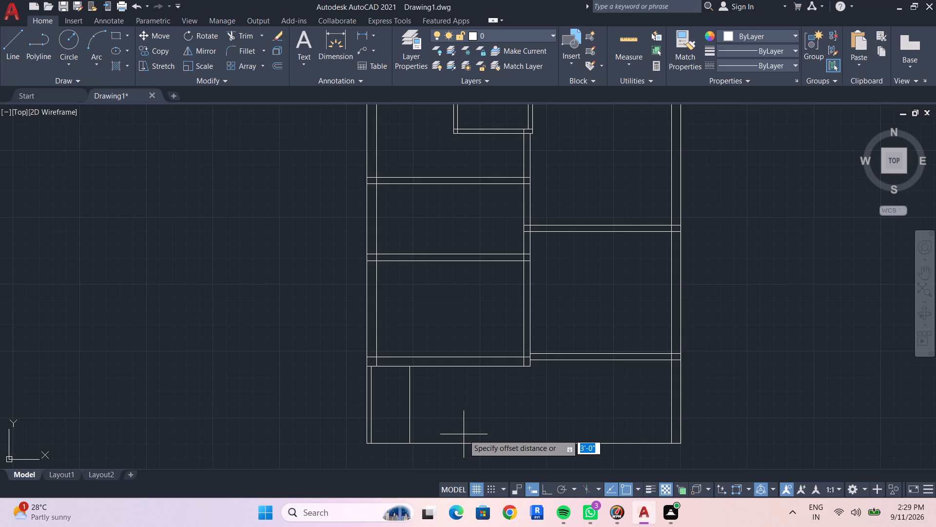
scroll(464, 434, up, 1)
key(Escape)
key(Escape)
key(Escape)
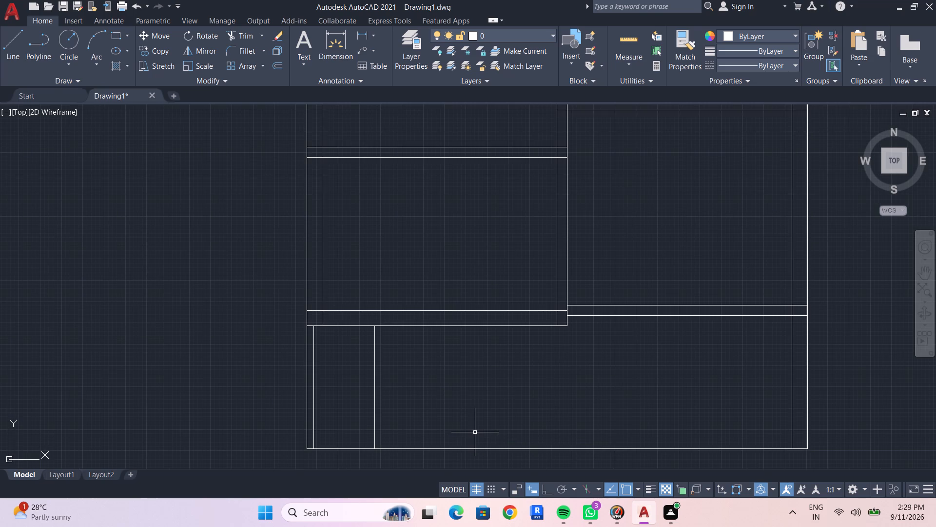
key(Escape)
Offset the 3' line in the bottom strip repeatedly to the right at 1' spacing, adding nine vertical lines.
text(OF)
key(space)
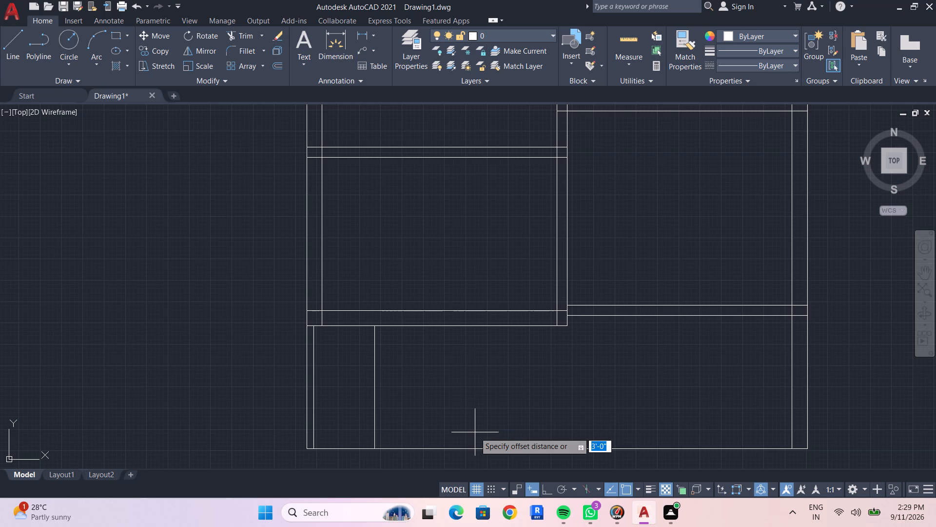
text(1')
key(Return)
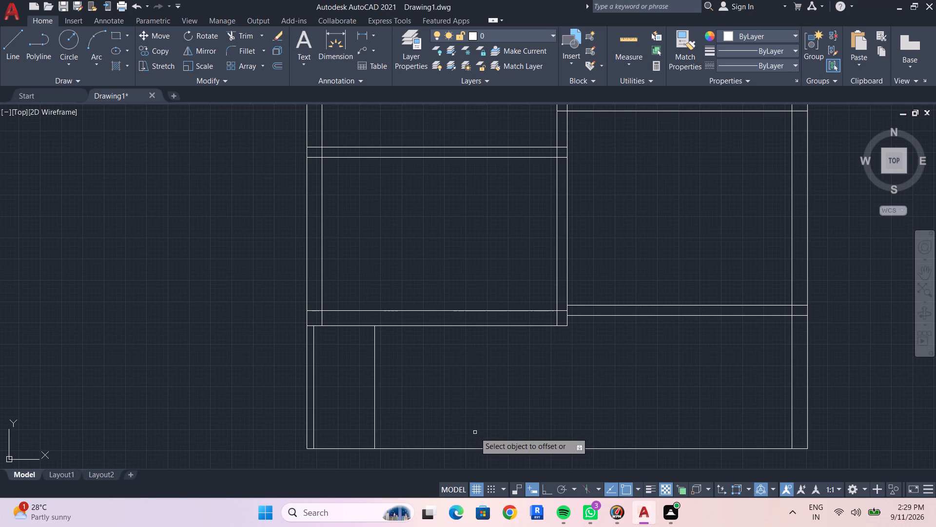
click(375, 396)
click(405, 396)
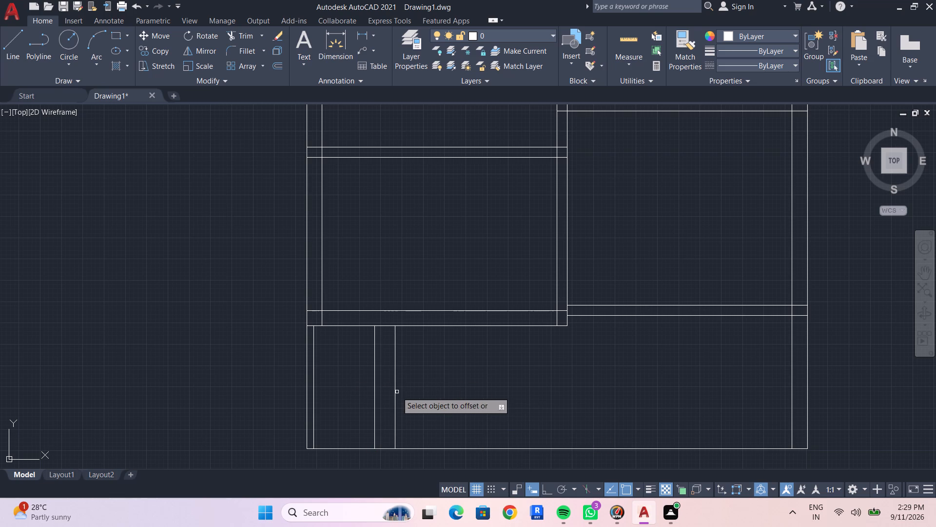
click(395, 390)
click(428, 394)
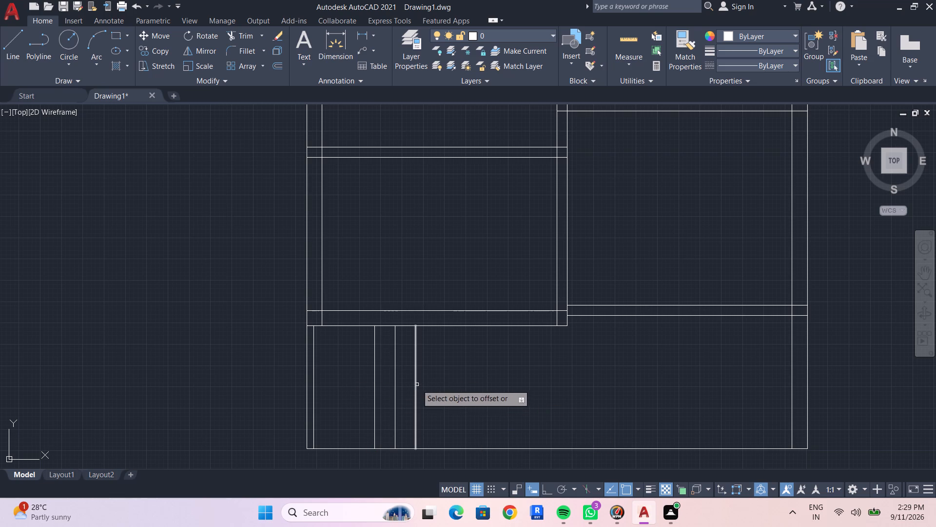
click(417, 385)
click(439, 390)
click(436, 387)
click(469, 391)
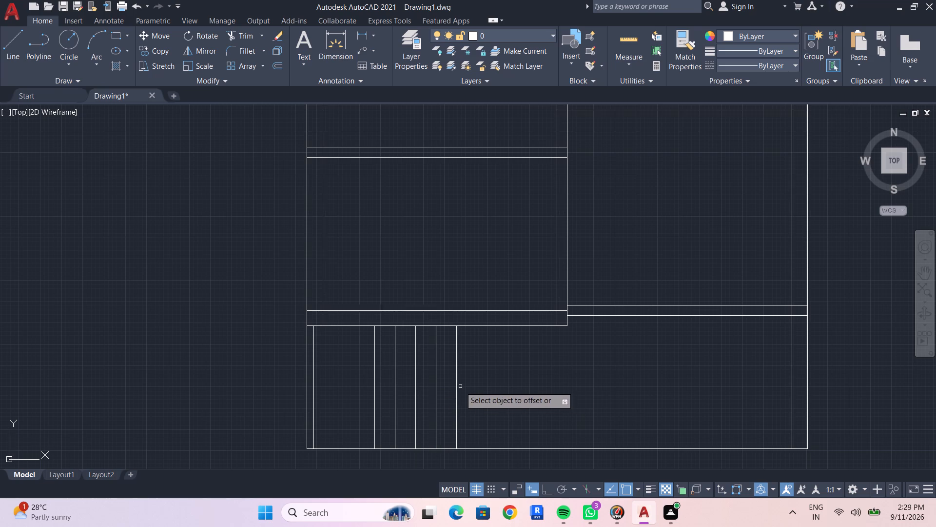
click(457, 384)
click(485, 386)
click(477, 383)
click(515, 388)
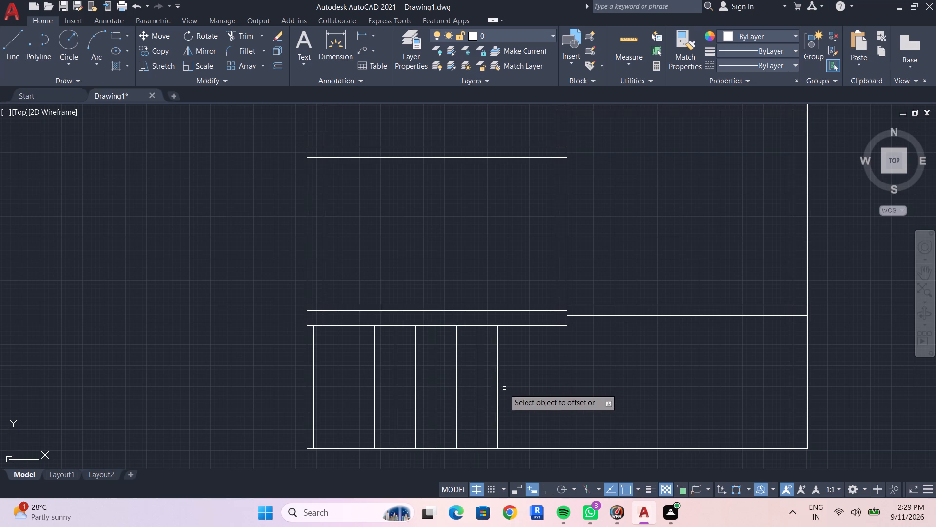
click(495, 386)
click(499, 386)
click(516, 385)
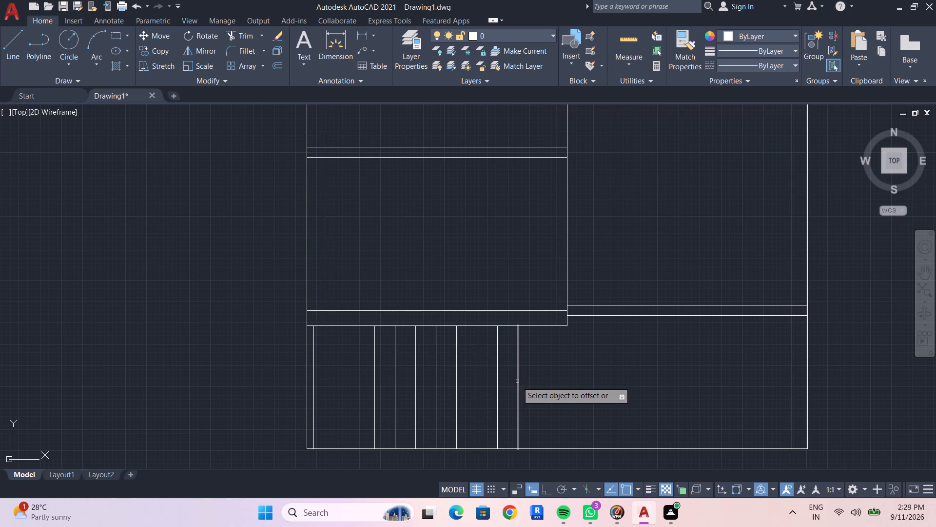
click(519, 382)
click(536, 382)
drag(538, 378, 551, 377)
click(560, 377)
key(Escape)
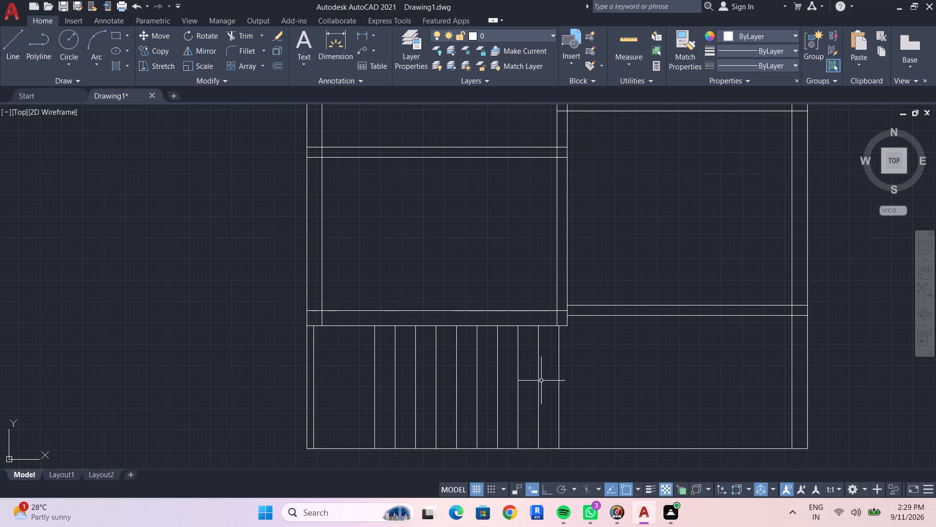
key(Escape)
key(Escape)
key(Escape)
key(Escape)
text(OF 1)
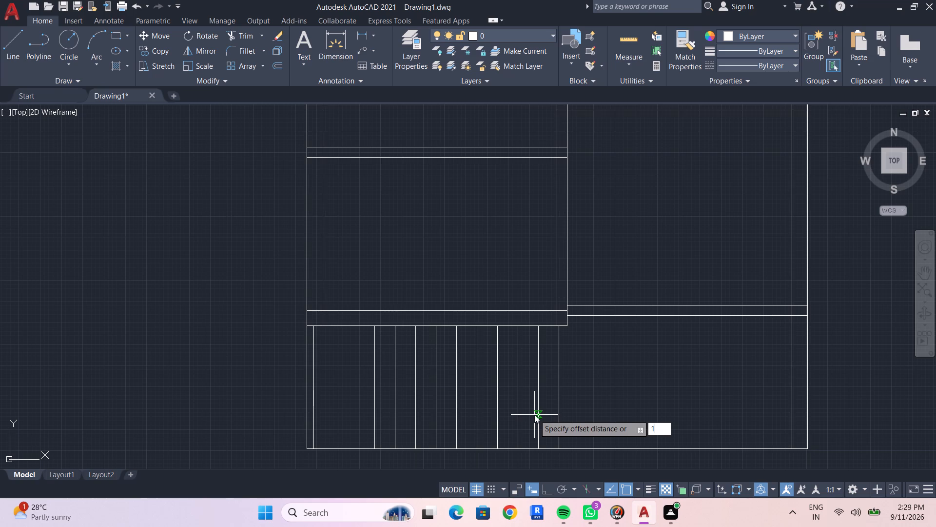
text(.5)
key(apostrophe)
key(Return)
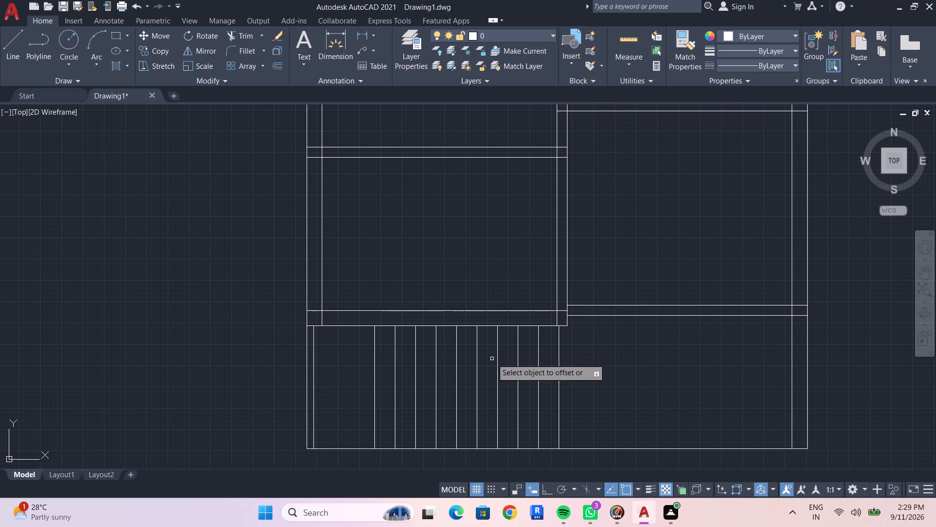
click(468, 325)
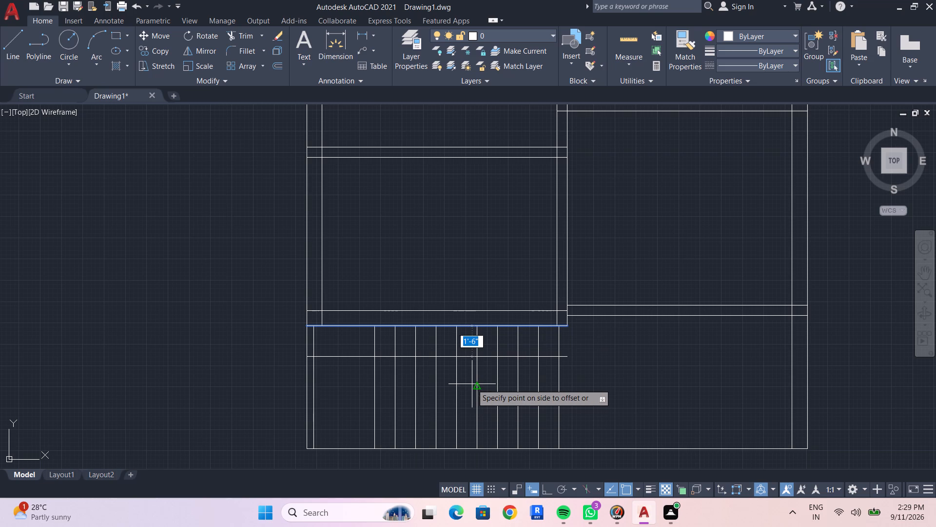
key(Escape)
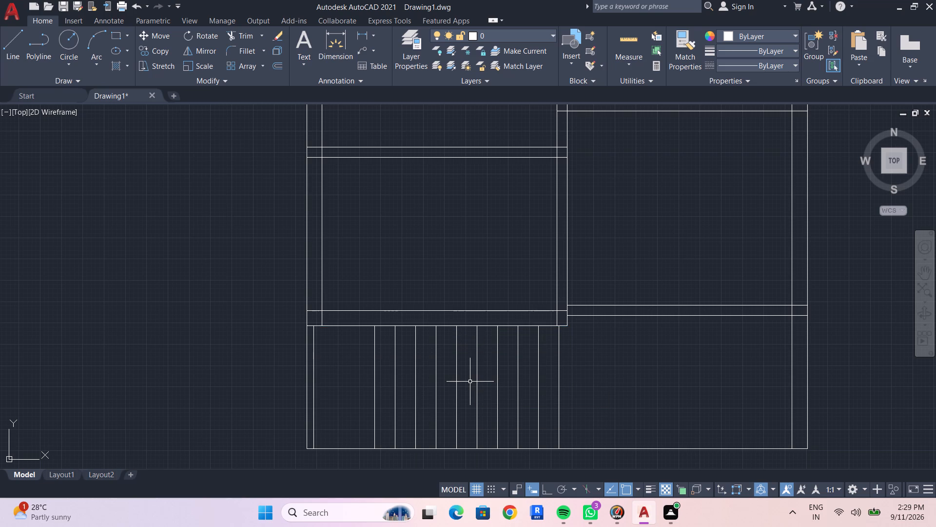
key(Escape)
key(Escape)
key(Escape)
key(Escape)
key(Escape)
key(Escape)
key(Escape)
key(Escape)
Draw a horizontal line with Ortho on across the stair lines, from the first line's midpoint to the last line.
text(L)
key(space)
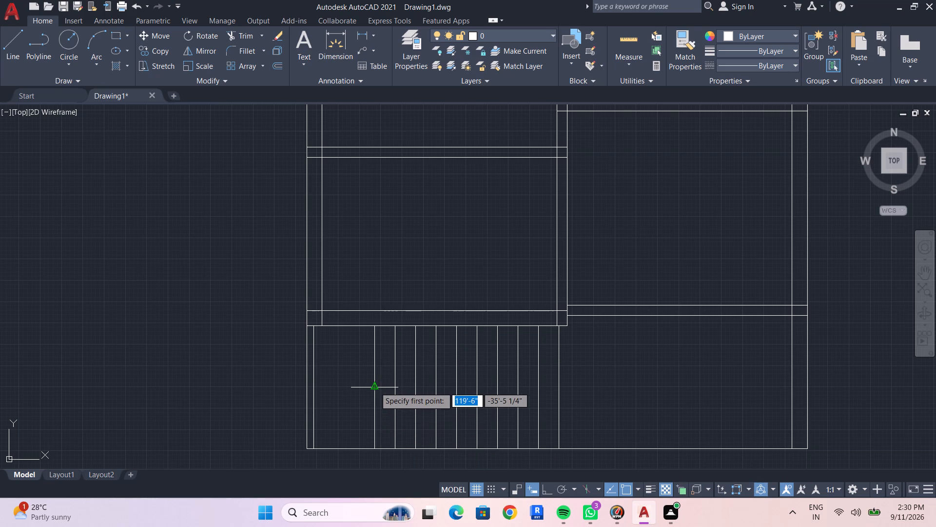
click(374, 387)
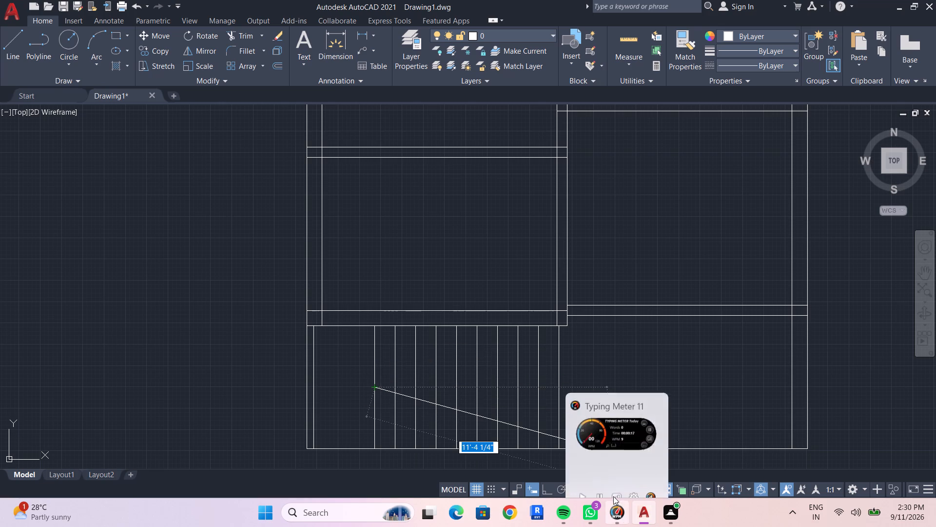
click(549, 492)
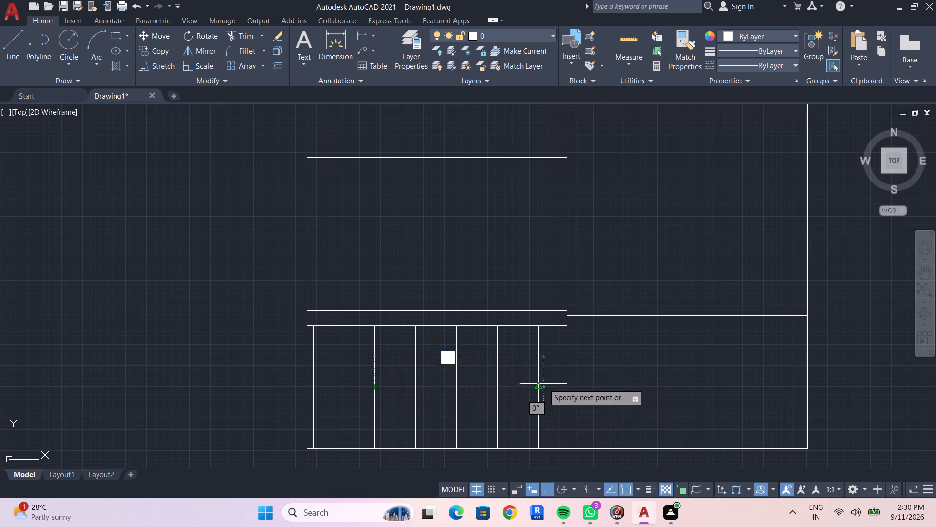
click(560, 385)
key(Escape)
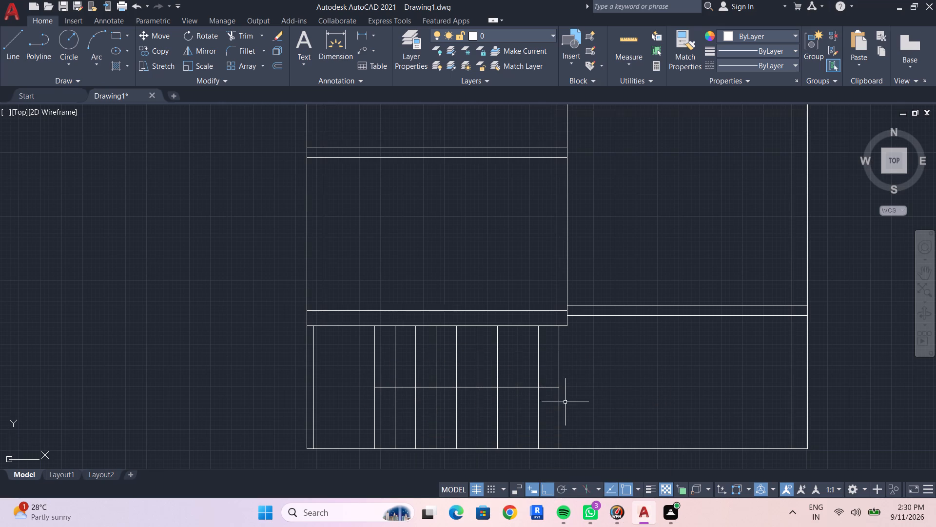
key(Escape)
scroll(504, 381, up, 1)
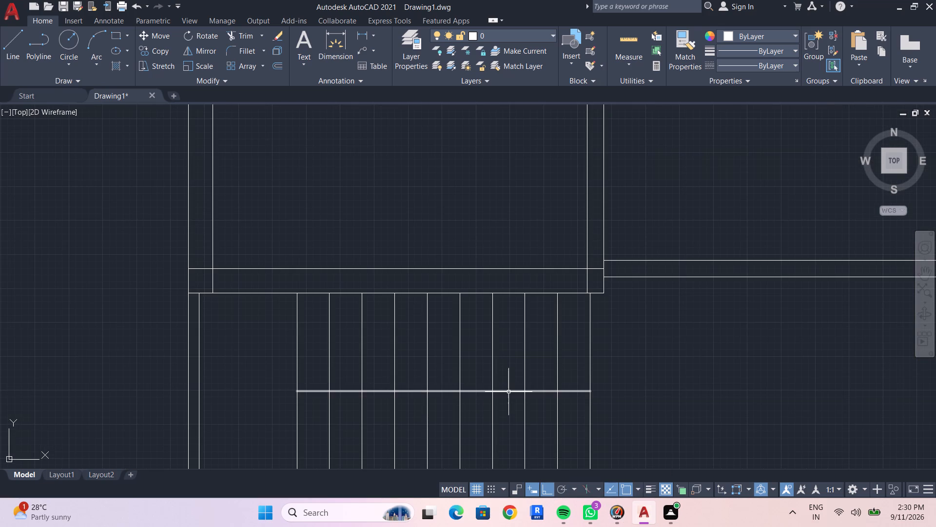
scroll(510, 424, down, 1)
middle_drag(513, 425, 518, 411)
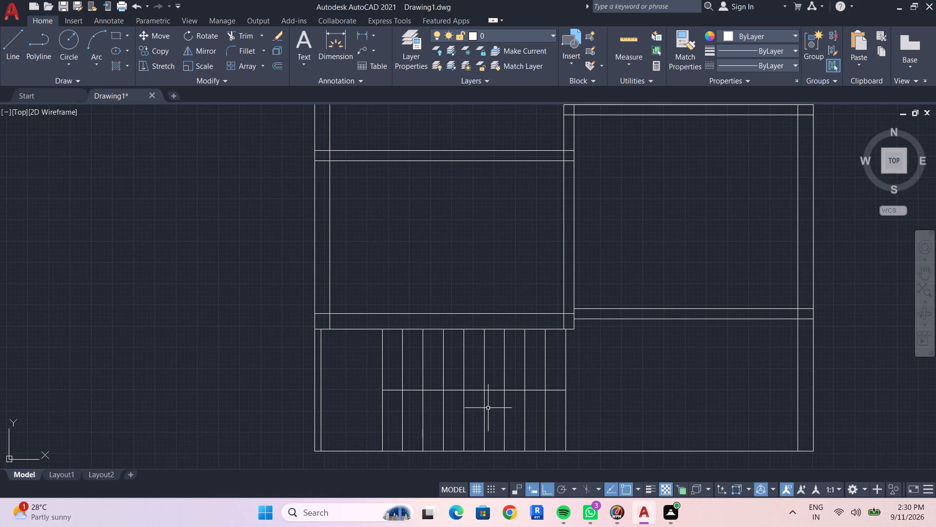
key(Escape)
key(Escape)
key(Escape)
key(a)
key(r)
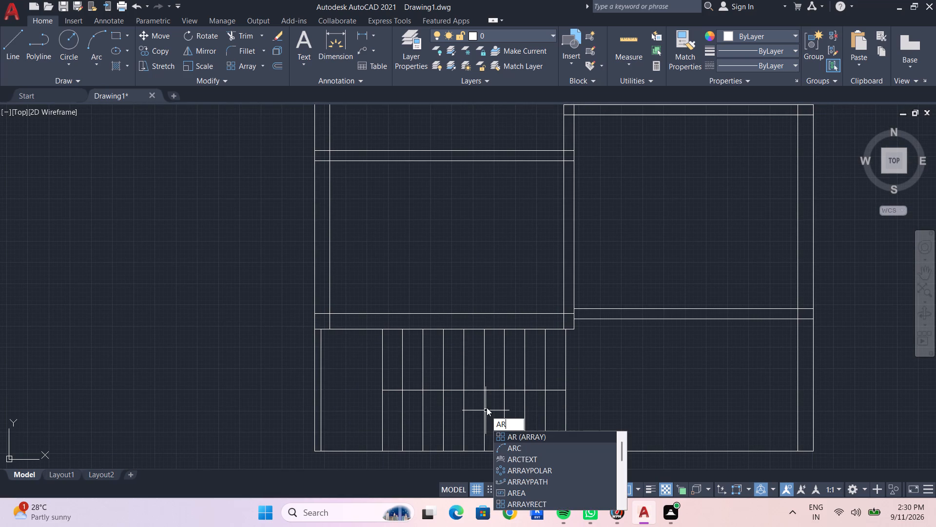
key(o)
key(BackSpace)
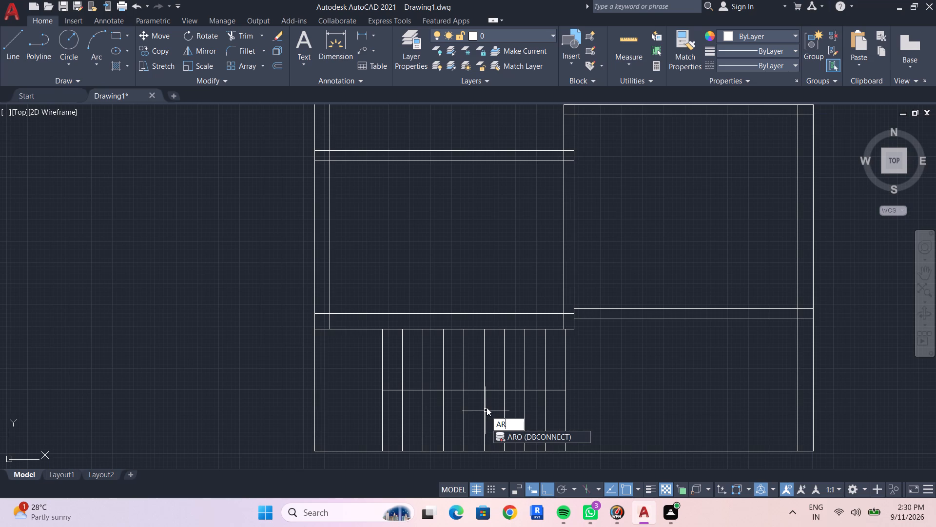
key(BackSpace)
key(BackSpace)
Draw a 6' horizontal line in the empty area to the left of the floor plan.
middle_drag(438, 391, 479, 387)
scroll(475, 387, down, 1)
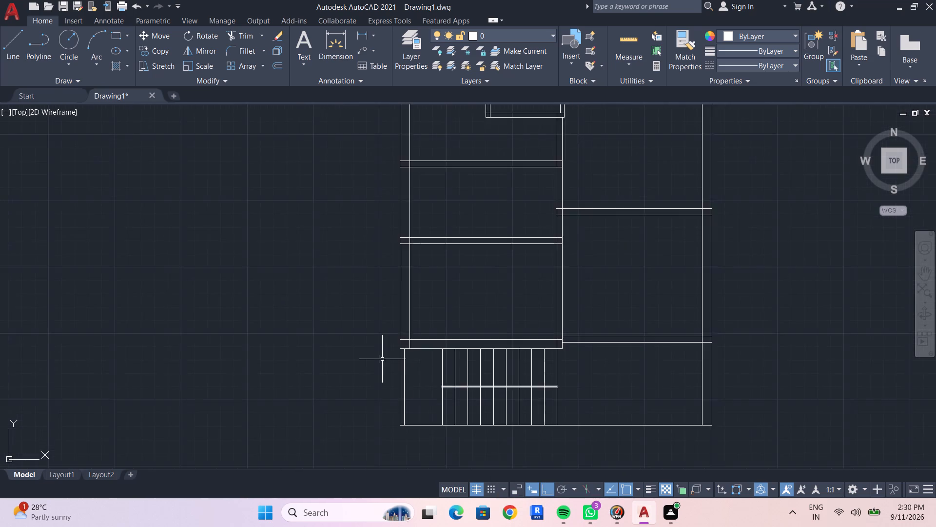
scroll(382, 359, down, 1)
middle_drag(405, 369, 433, 389)
middle_drag(371, 332, 509, 329)
key(Escape)
key(Escape)
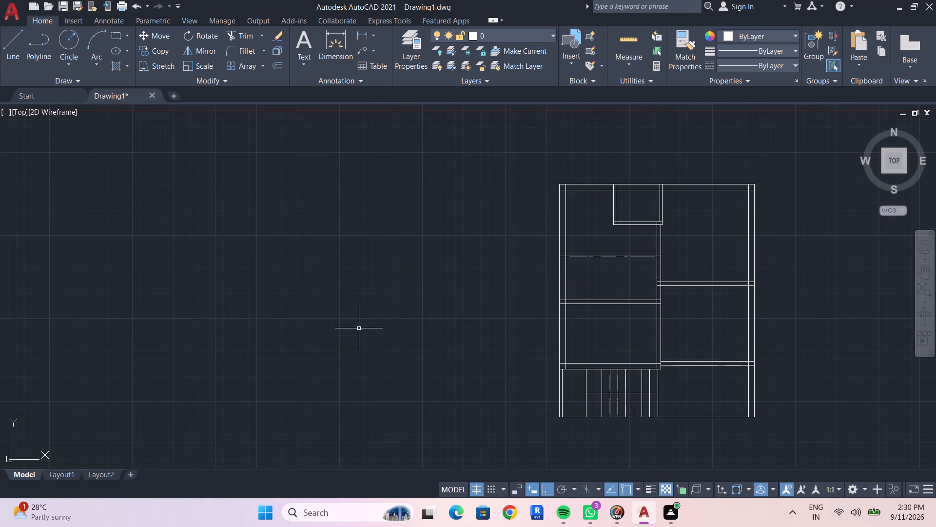
text(L)
key(space)
click(360, 328)
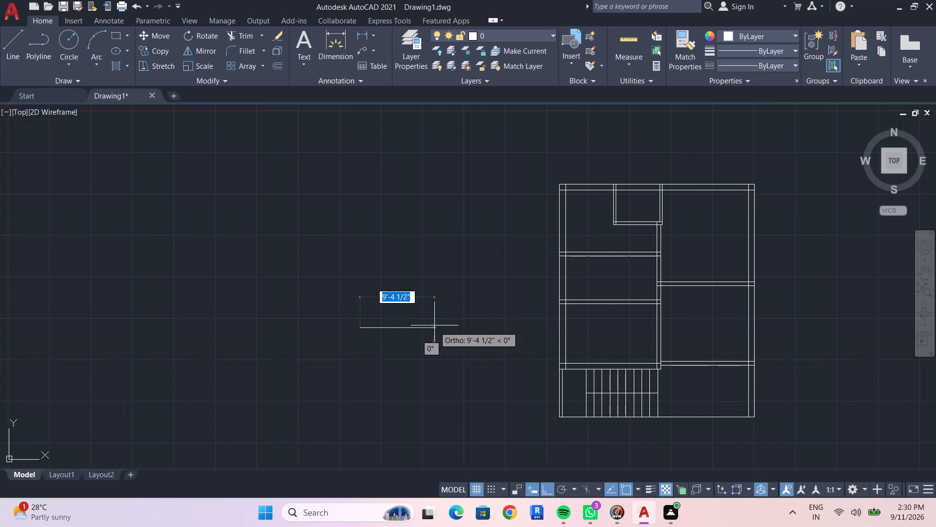
scroll(421, 327, up, 2)
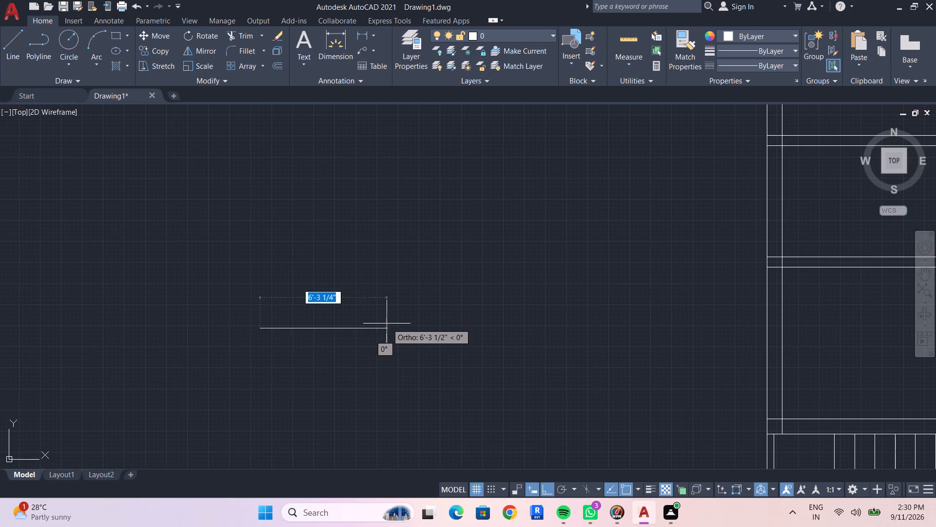
text(6')
click(384, 324)
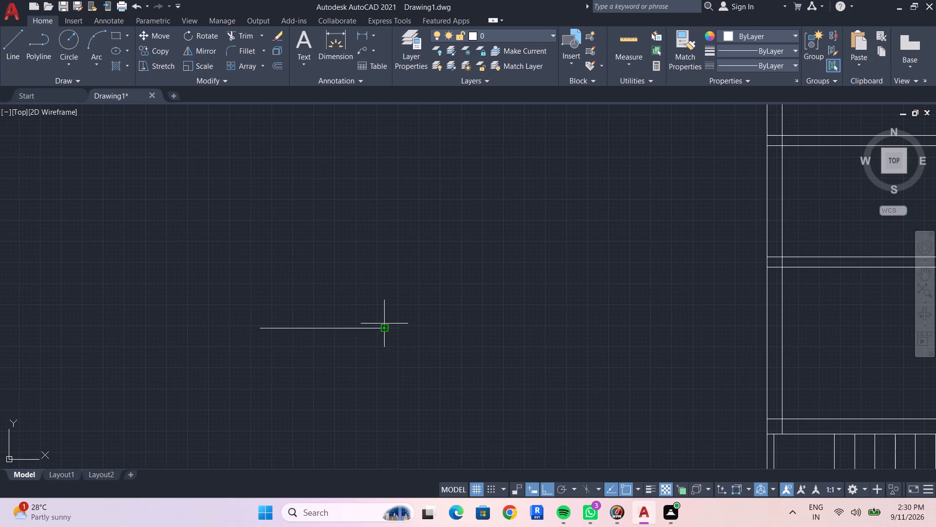
key(Escape)
Draw a 1' vertical line upward from the right end of the 6' line.
scroll(392, 329, up, 2)
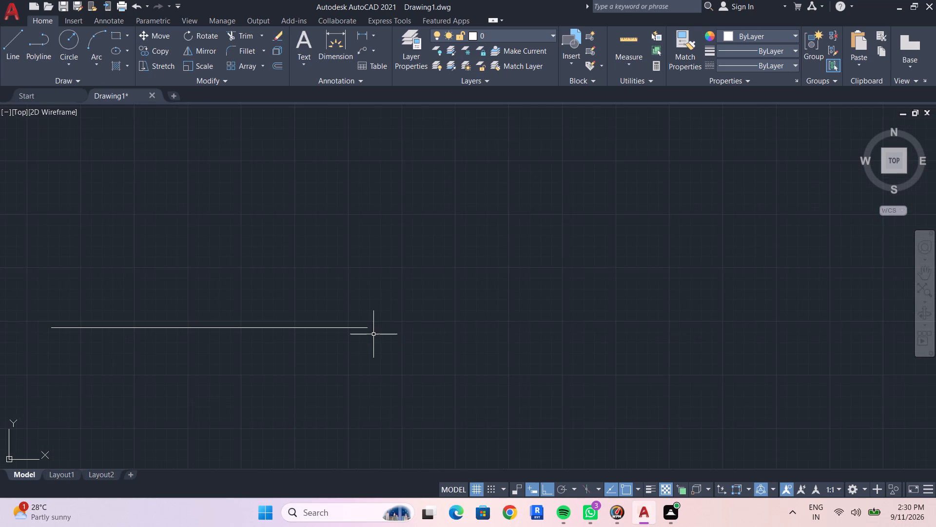
scroll(375, 334, up, 1)
middle_drag(382, 335, 389, 333)
text(L)
key(space)
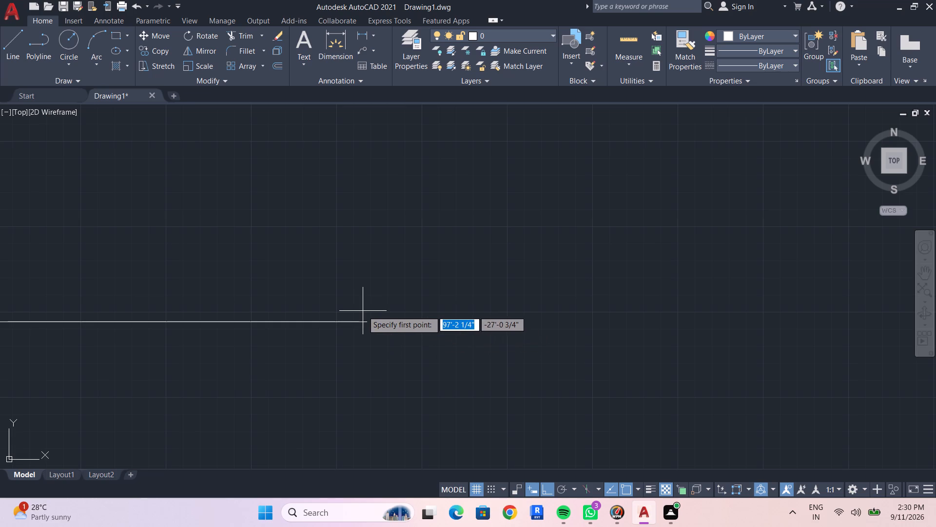
scroll(367, 311, up, 2)
click(364, 338)
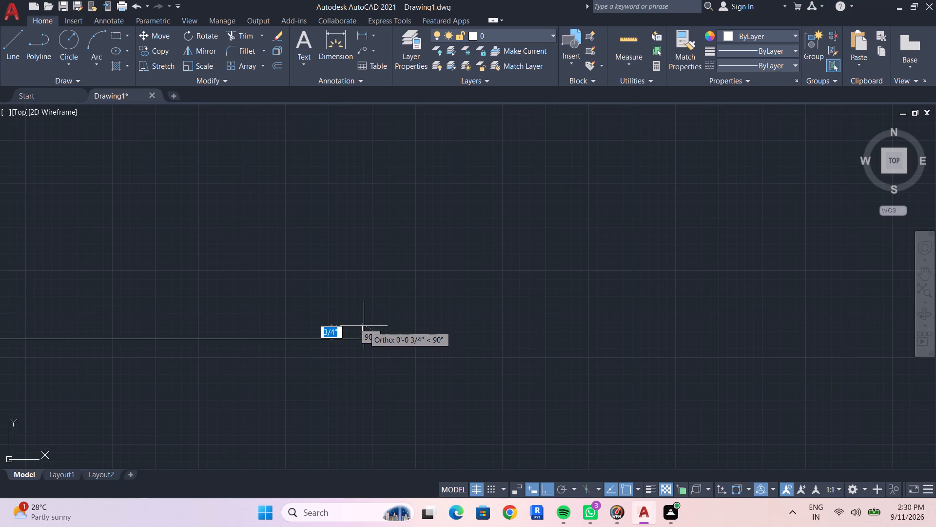
text(1')
key(space)
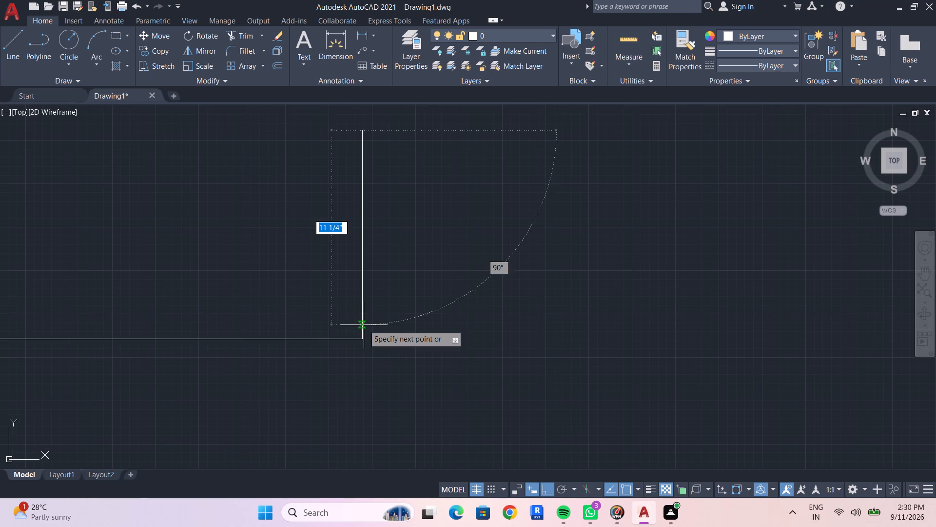
key(Escape)
Delete the 1' vertical line at the end of the 6' horizontal line.
click(363, 279)
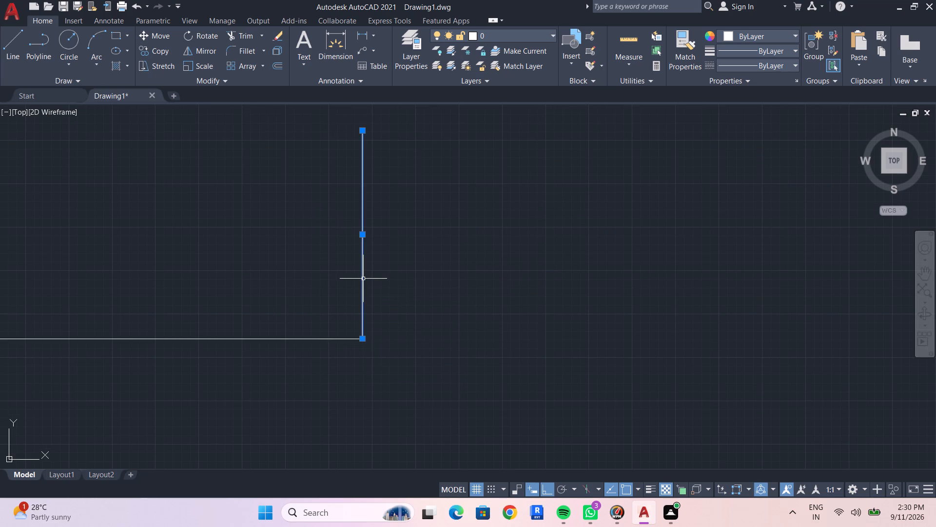
key(Delete)
key(Escape)
key(Escape)
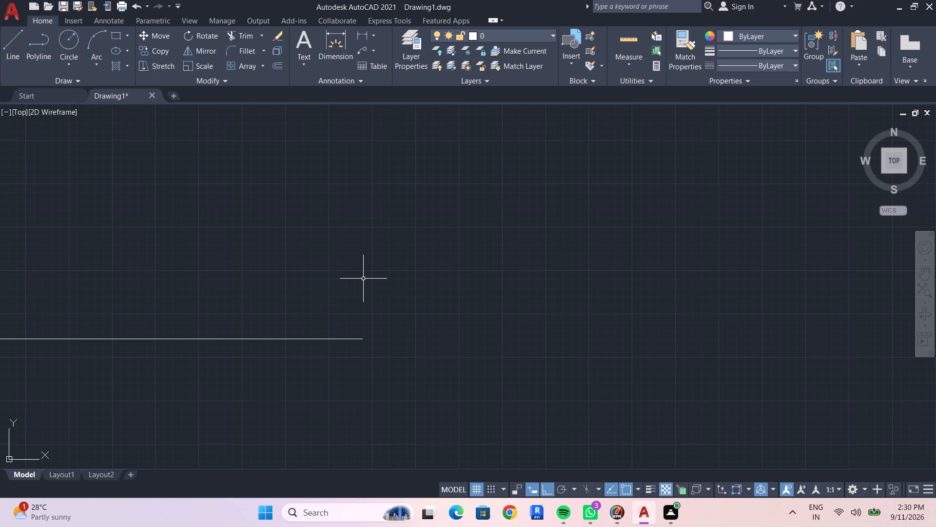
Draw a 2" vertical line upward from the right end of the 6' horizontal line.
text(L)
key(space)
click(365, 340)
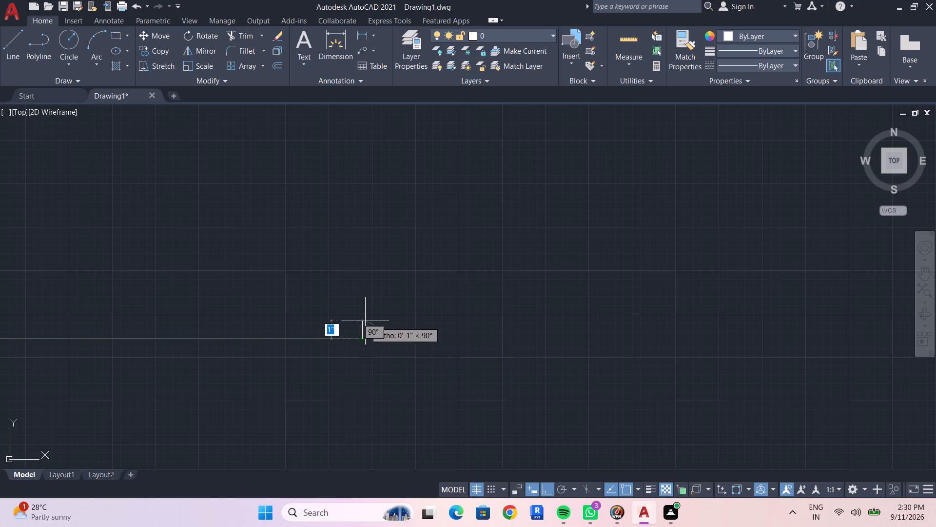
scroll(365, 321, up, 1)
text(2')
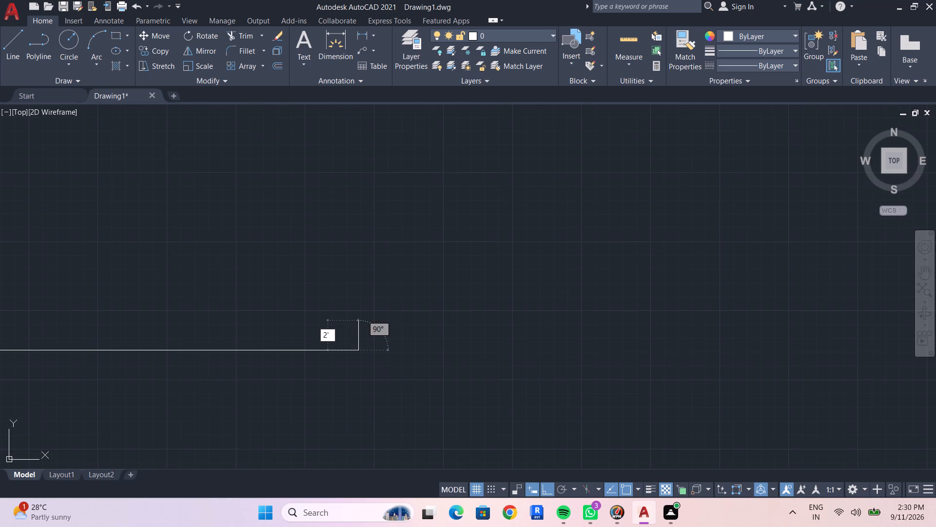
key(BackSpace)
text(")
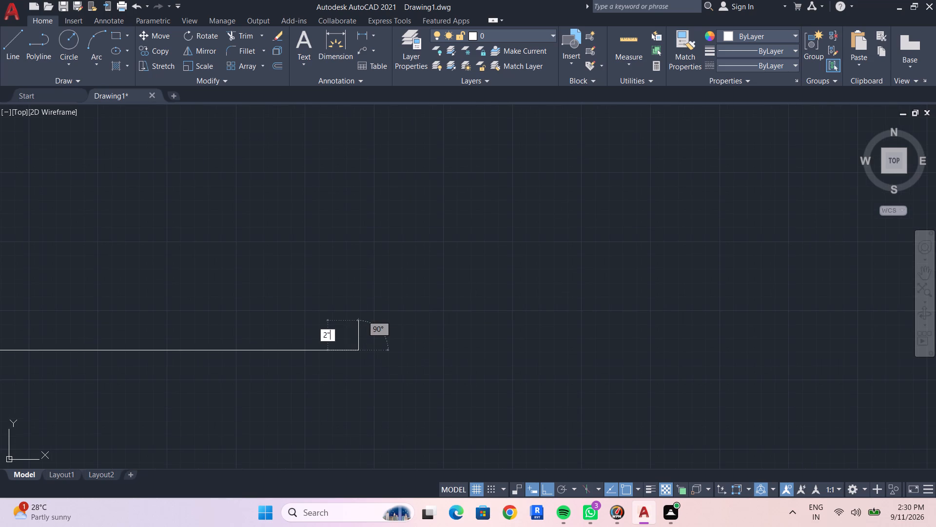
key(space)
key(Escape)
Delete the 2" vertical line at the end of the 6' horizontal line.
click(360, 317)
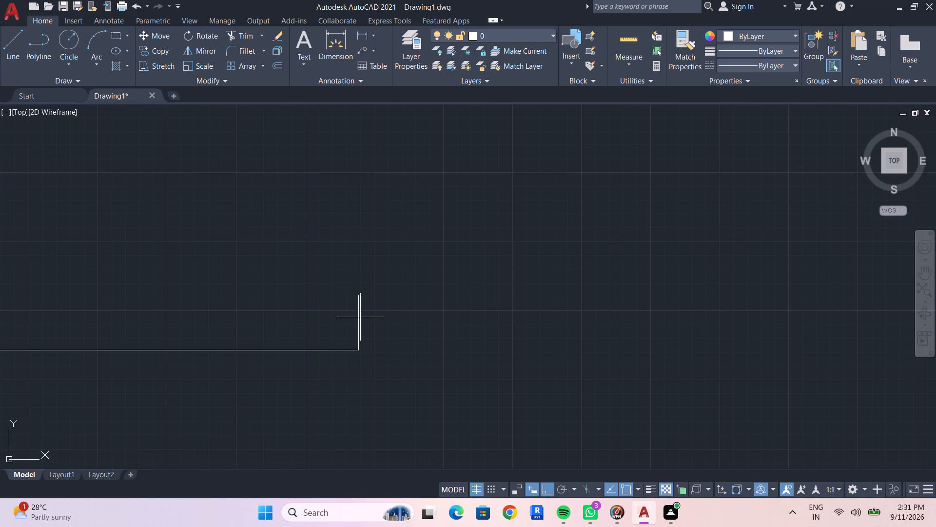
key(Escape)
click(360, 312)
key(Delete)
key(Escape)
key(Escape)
Draw a 1" vertical line upward from the right end of the 6' horizontal line.
text(L)
key(space)
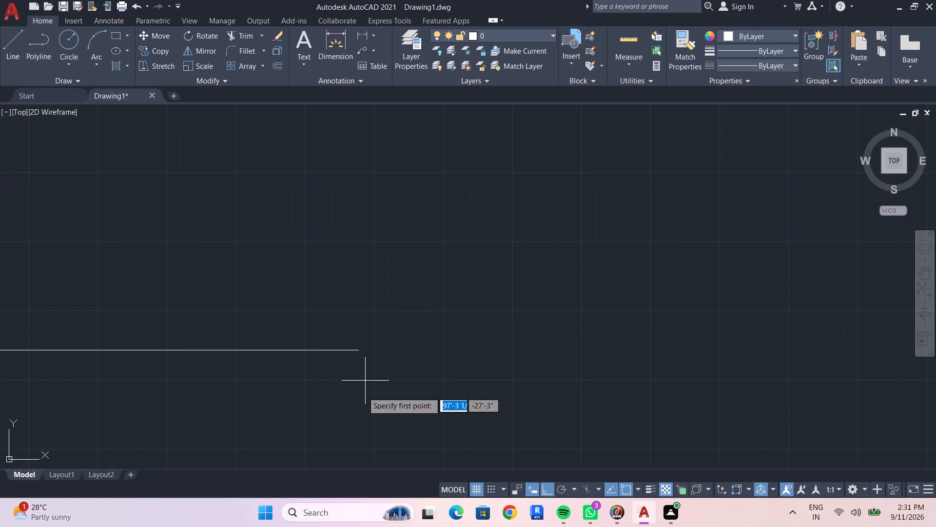
click(360, 351)
key(1)
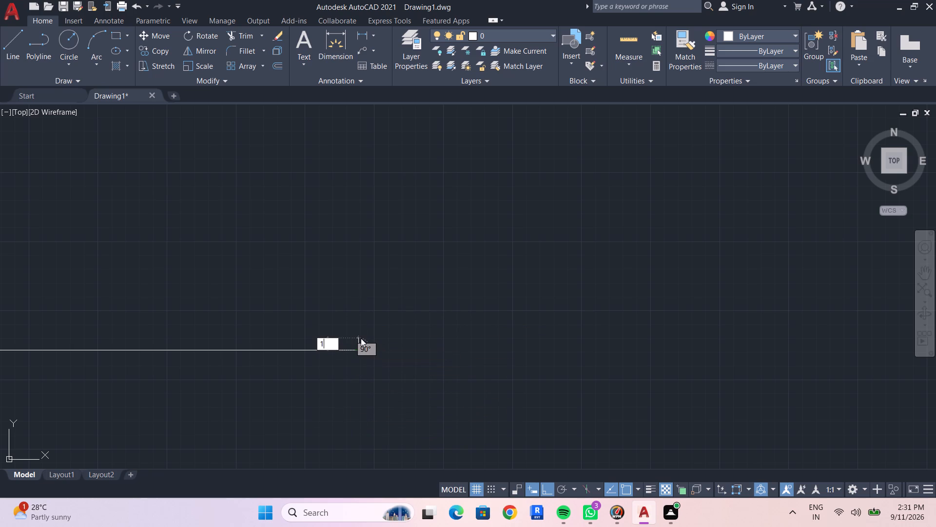
key(shift+quotedbl)
key(space)
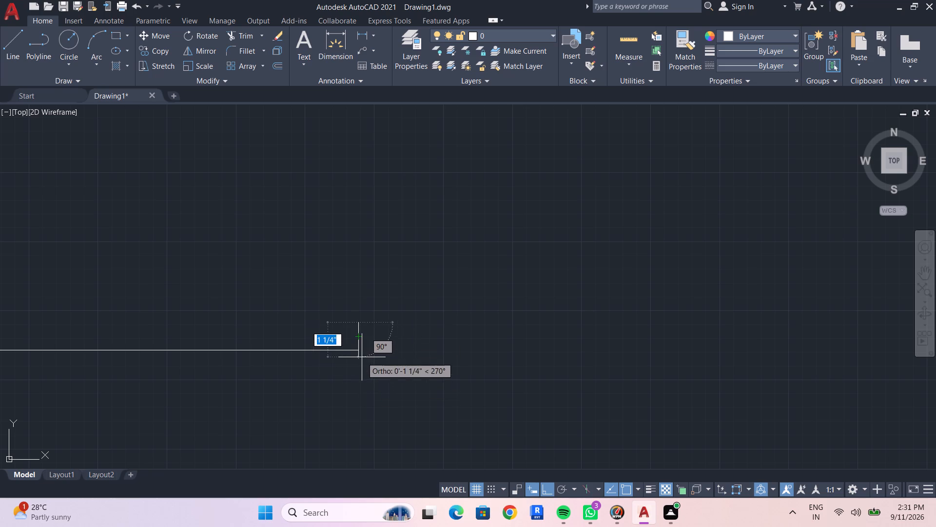
key(Escape)
Draw a 1" vertical line downward from the right end of the 6' horizontal line.
text(L)
key(space)
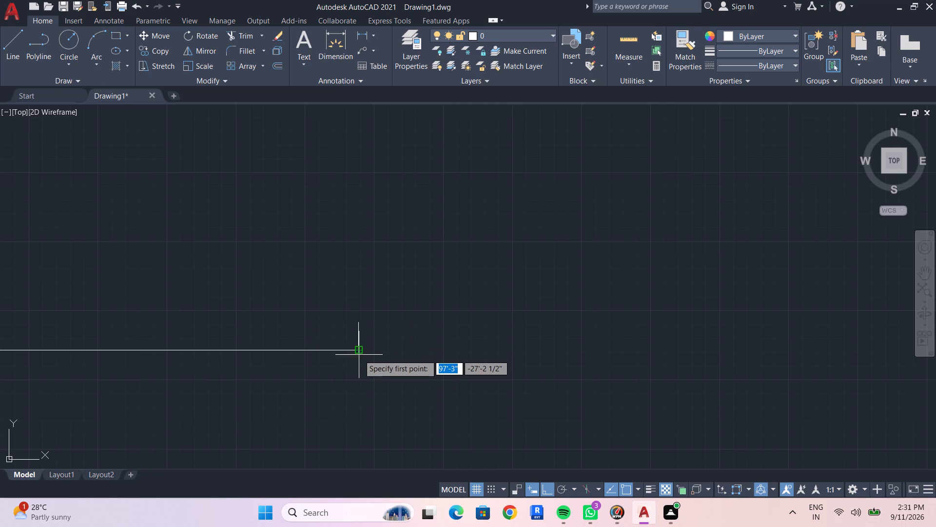
click(359, 351)
key(1)
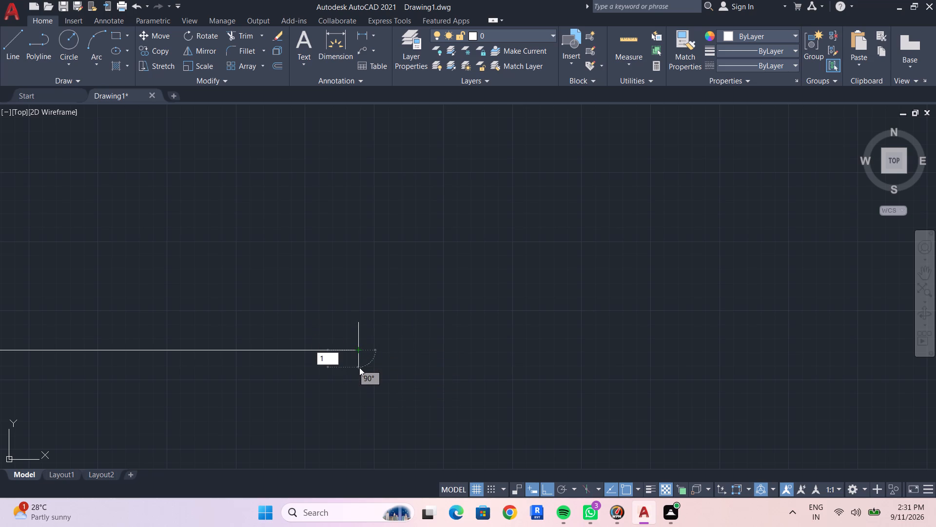
key(shift+quotedbl)
key(space)
key(Escape)
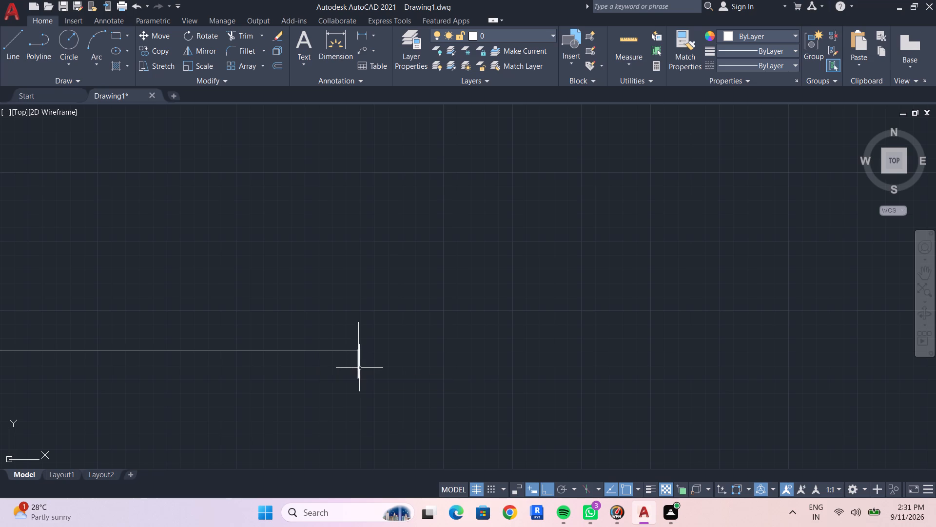
Turn Ortho mode off.
scroll(366, 368, down, 1)
scroll(365, 366, up, 1)
scroll(371, 368, down, 3)
scroll(363, 374, up, 2)
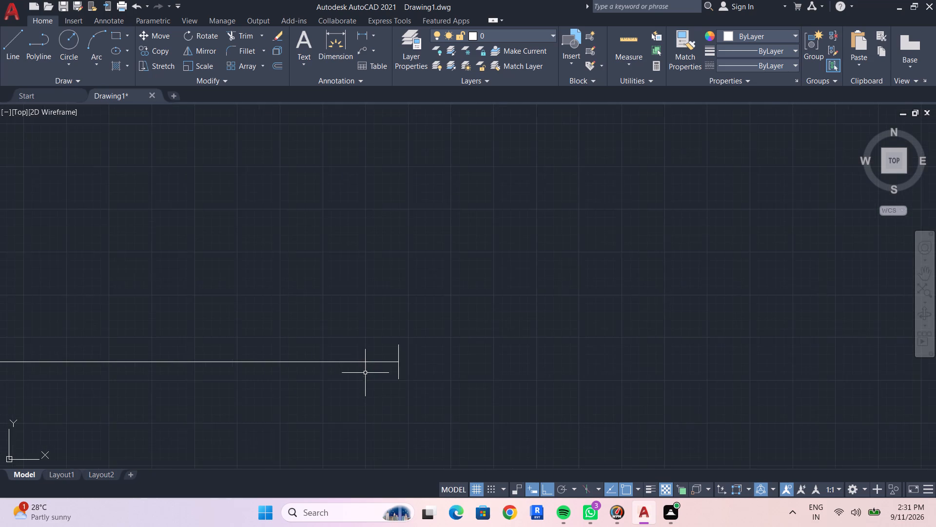
scroll(367, 372, up, 2)
scroll(367, 372, down, 1)
key(Escape)
key(Escape)
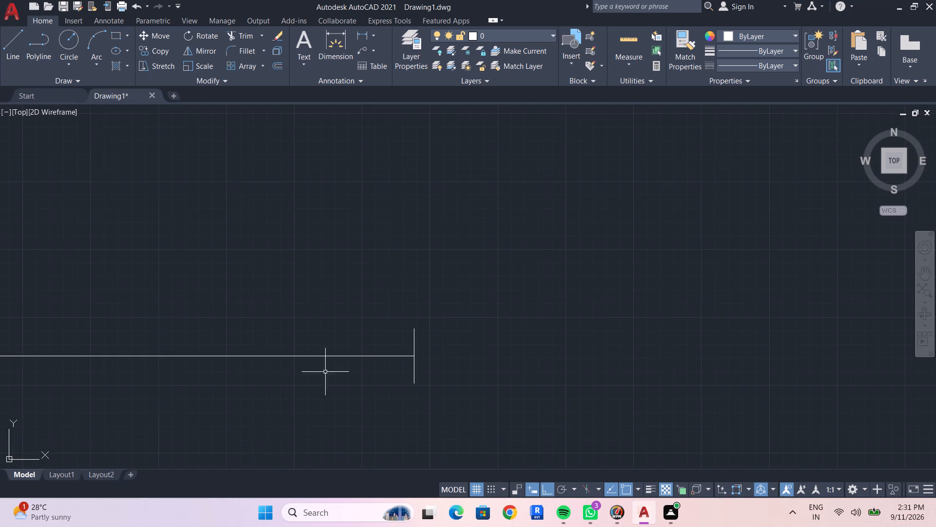
click(546, 489)
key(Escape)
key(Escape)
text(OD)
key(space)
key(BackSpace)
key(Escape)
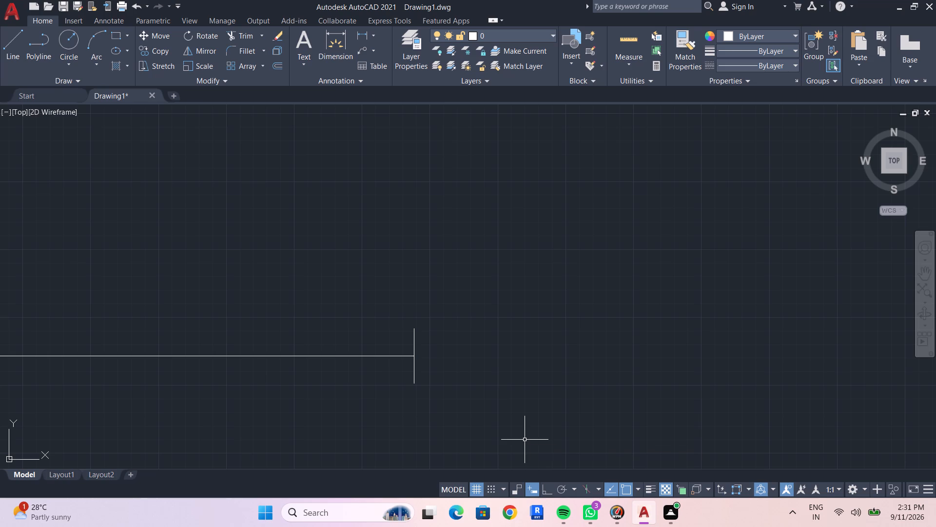
Offset both 1" vertical lines 2" to the right, away from the 6' line.
text(OF 1)
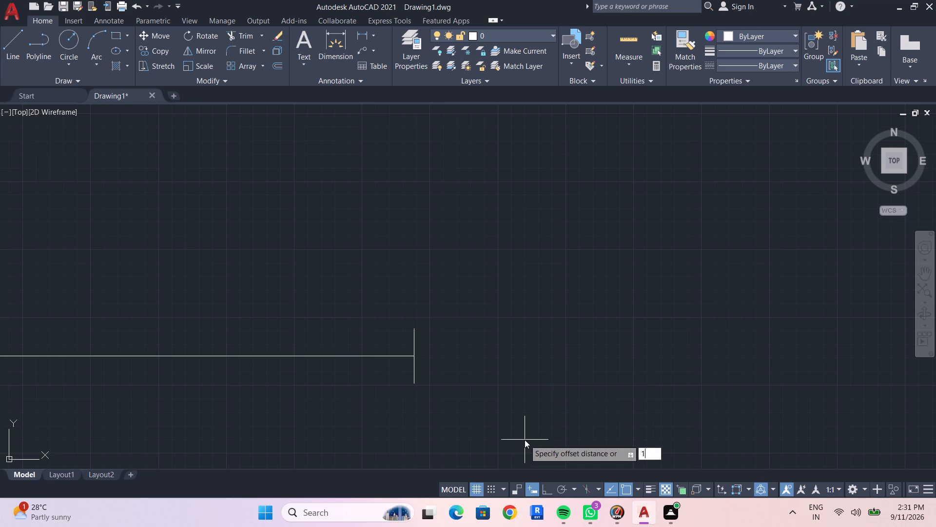
key(BackSpace)
text(2")
key(Return)
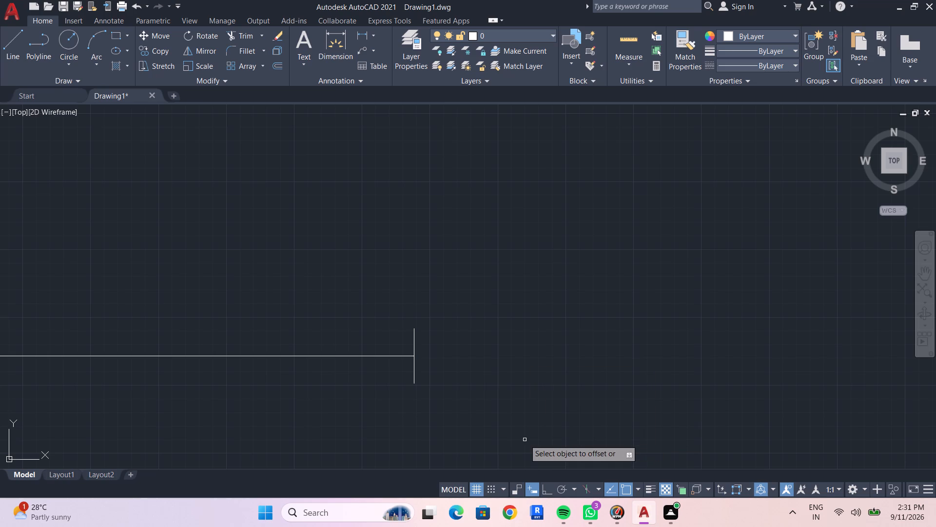
click(415, 367)
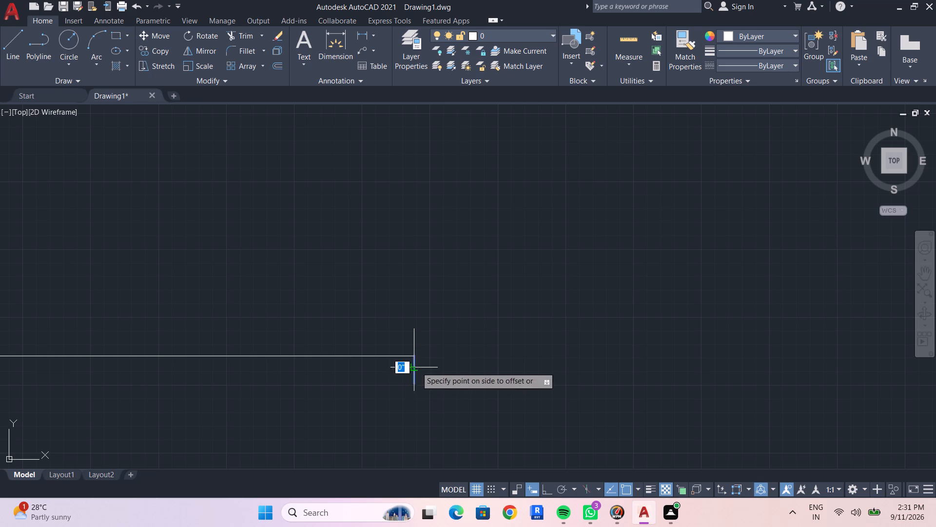
click(448, 367)
click(412, 342)
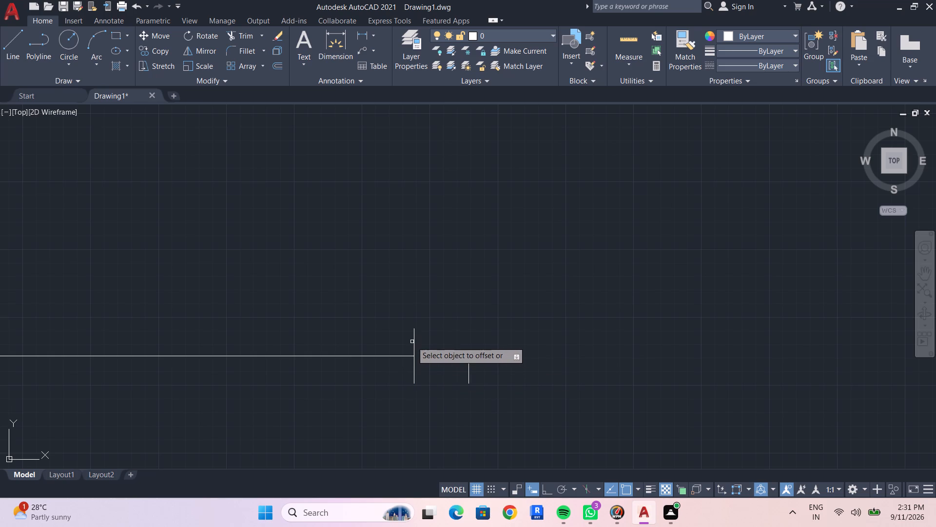
click(413, 343)
click(461, 345)
key(Escape)
key(Escape)
key(Escape)
key(Escape)
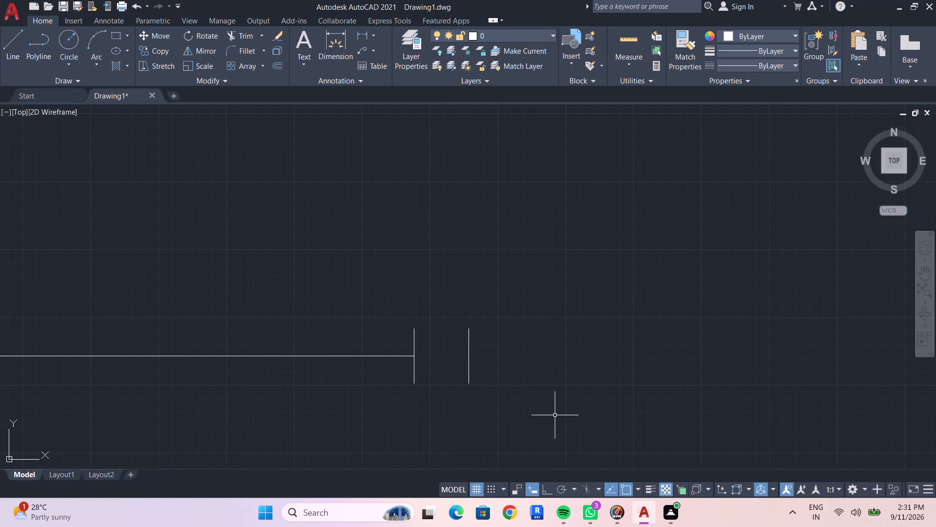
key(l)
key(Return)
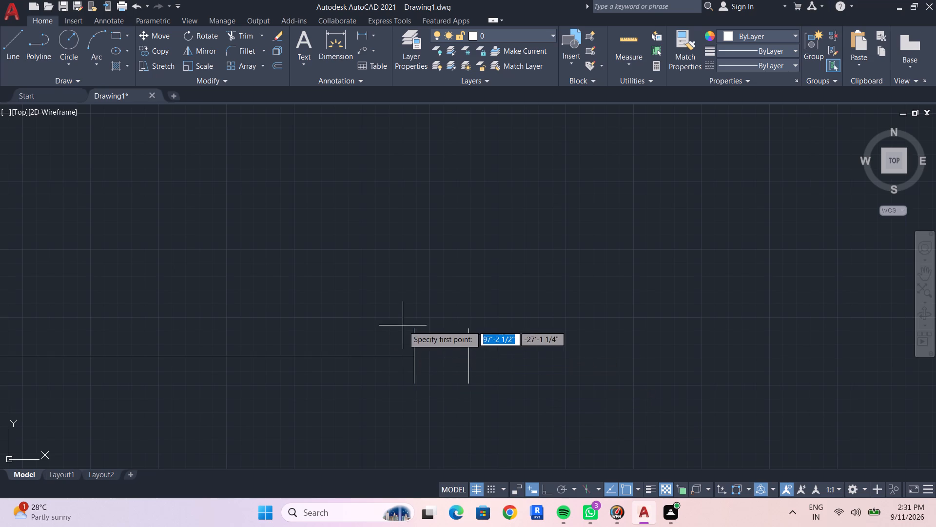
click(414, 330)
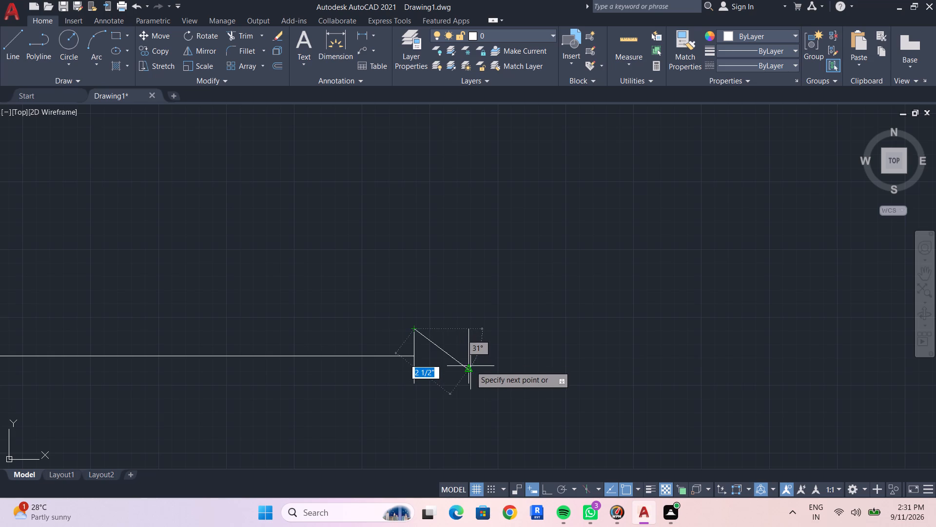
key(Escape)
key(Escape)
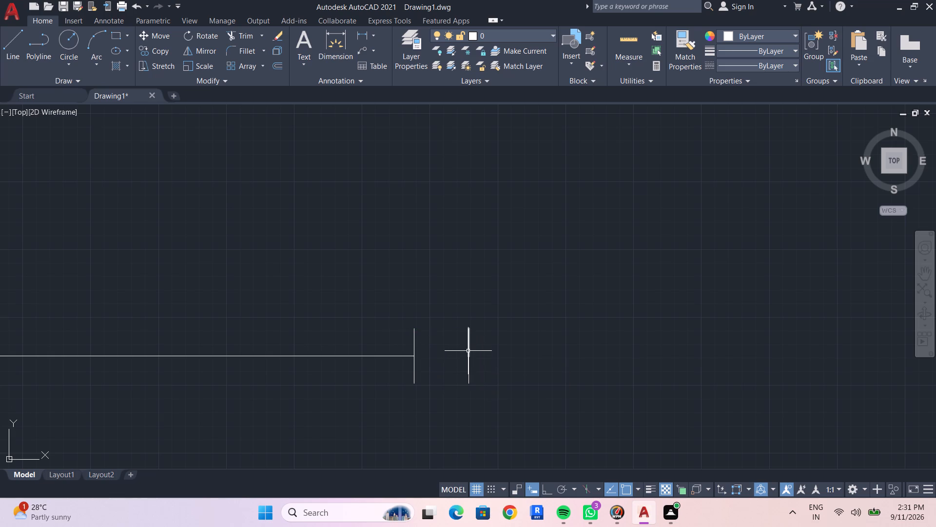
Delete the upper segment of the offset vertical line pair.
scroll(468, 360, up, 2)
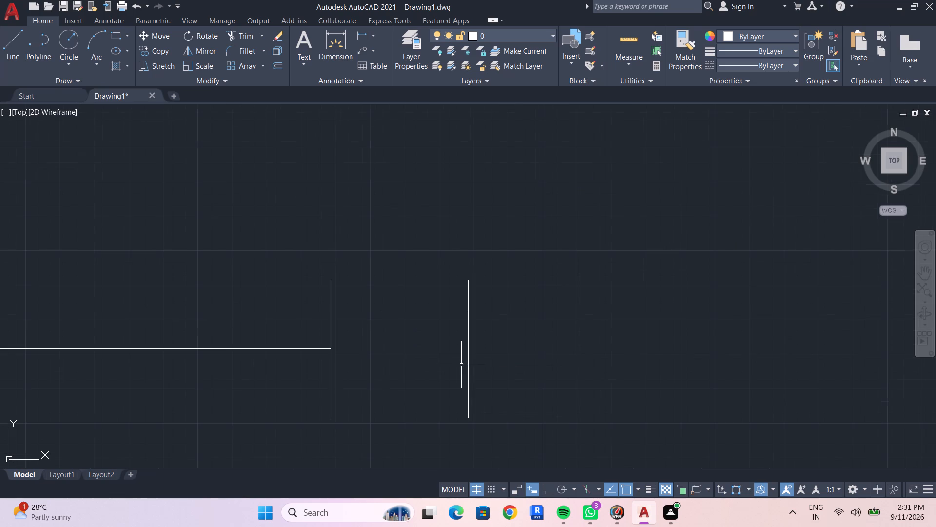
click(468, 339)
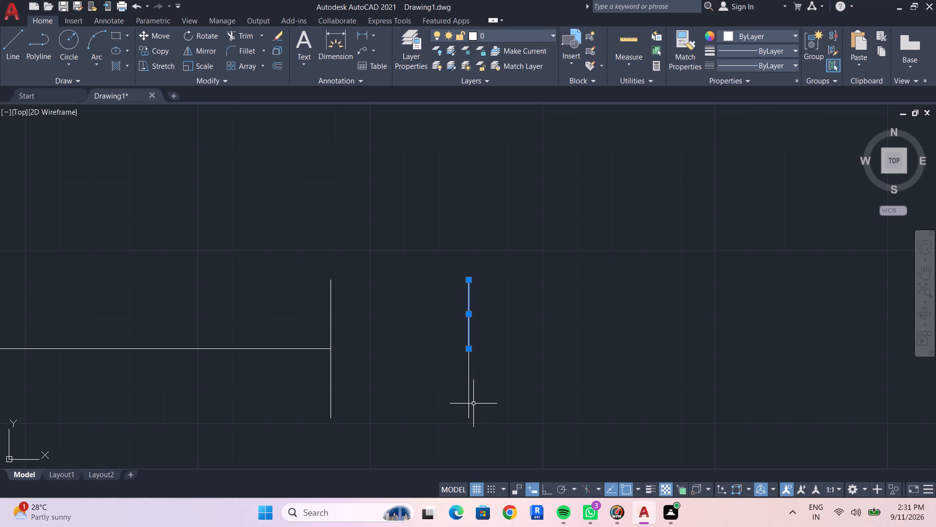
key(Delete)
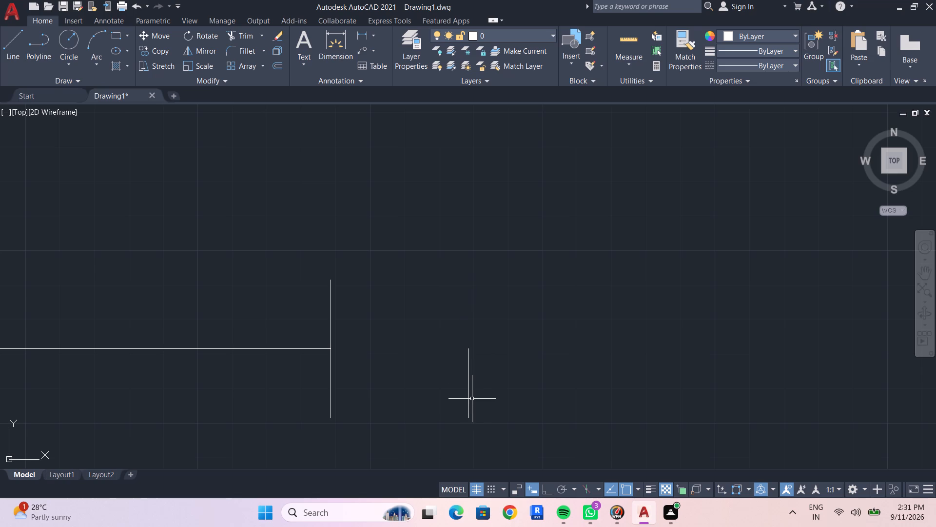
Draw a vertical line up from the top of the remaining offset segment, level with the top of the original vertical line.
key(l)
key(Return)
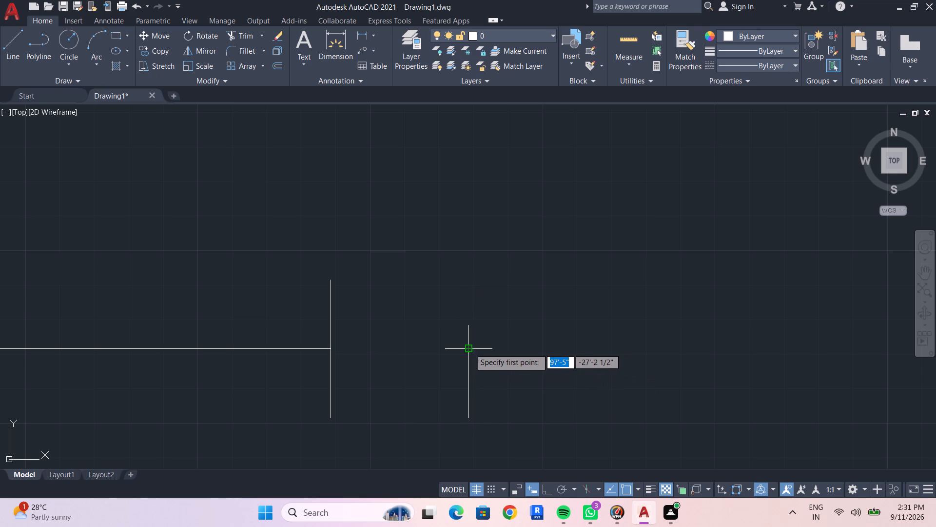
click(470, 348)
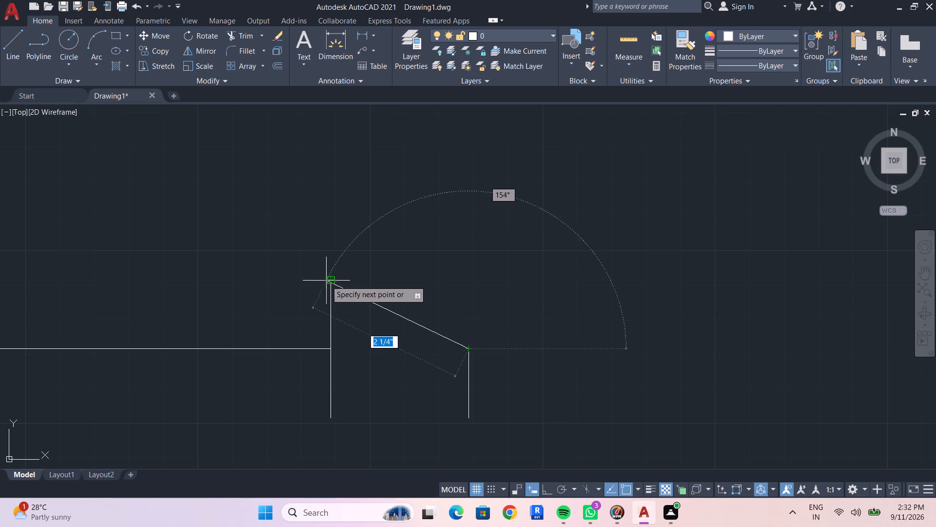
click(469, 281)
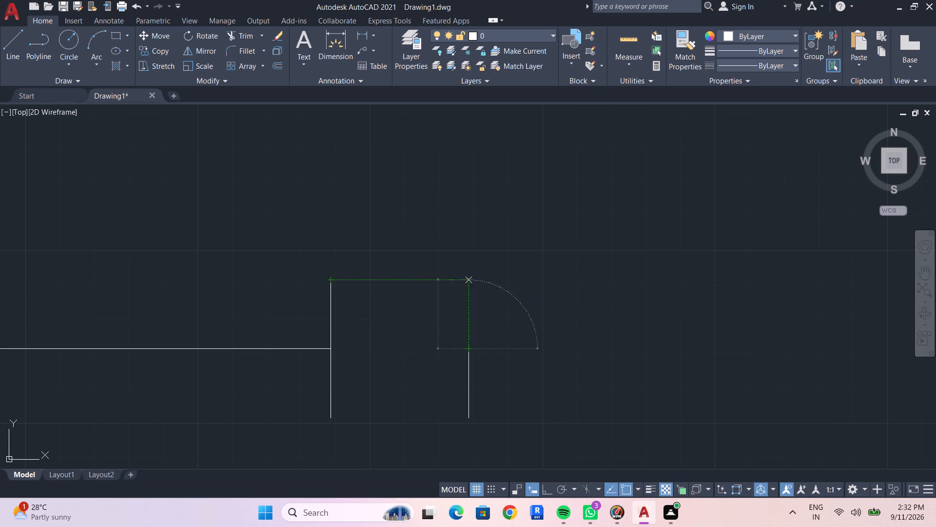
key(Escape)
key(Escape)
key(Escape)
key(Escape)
Draw two sloping lines joining the original vertical line's top and bottom ends to the midpoint of the offset line, forming a triangle.
text(L)
key(space)
click(331, 277)
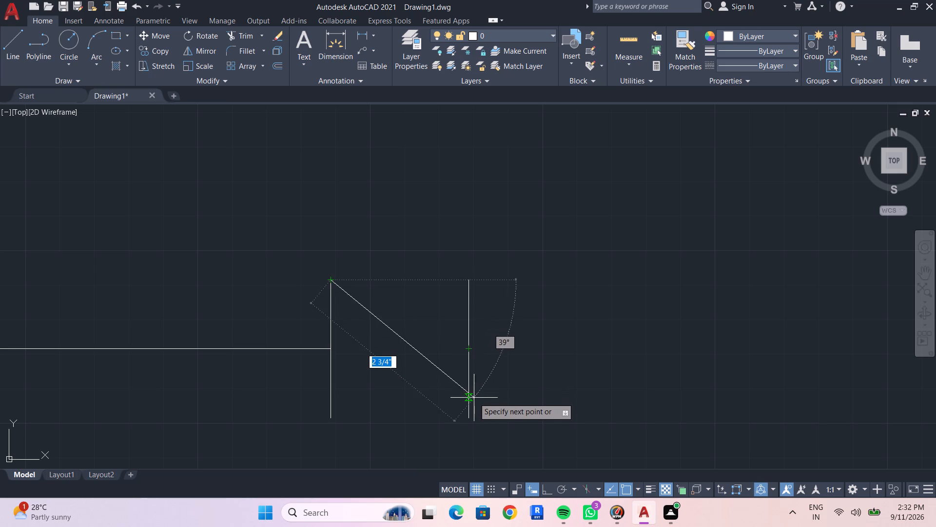
click(469, 352)
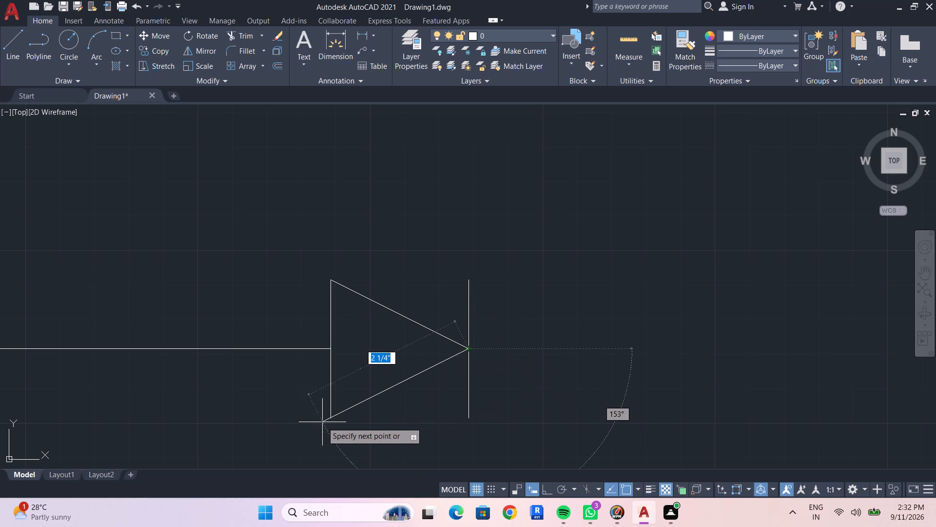
click(333, 418)
key(Escape)
key(Escape)
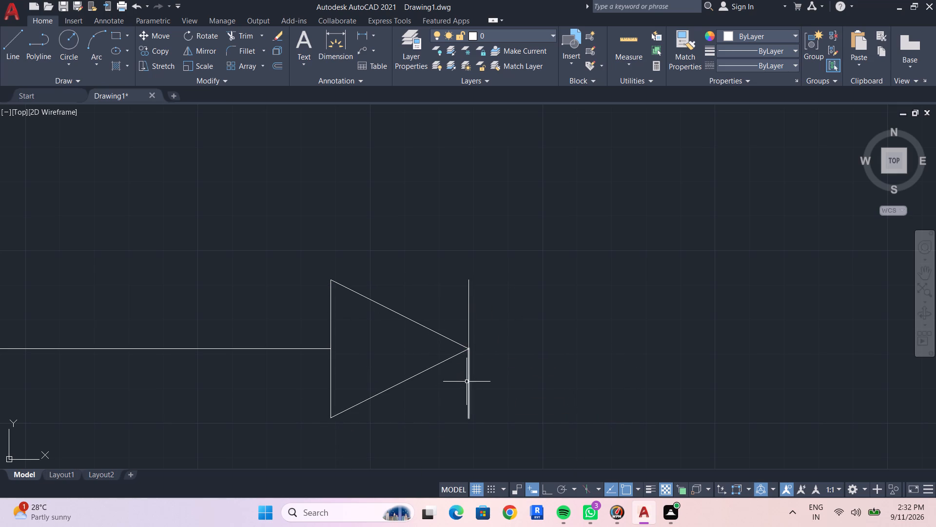
Delete both offset vertical line segments at the triangle's tip.
click(467, 381)
key(Delete)
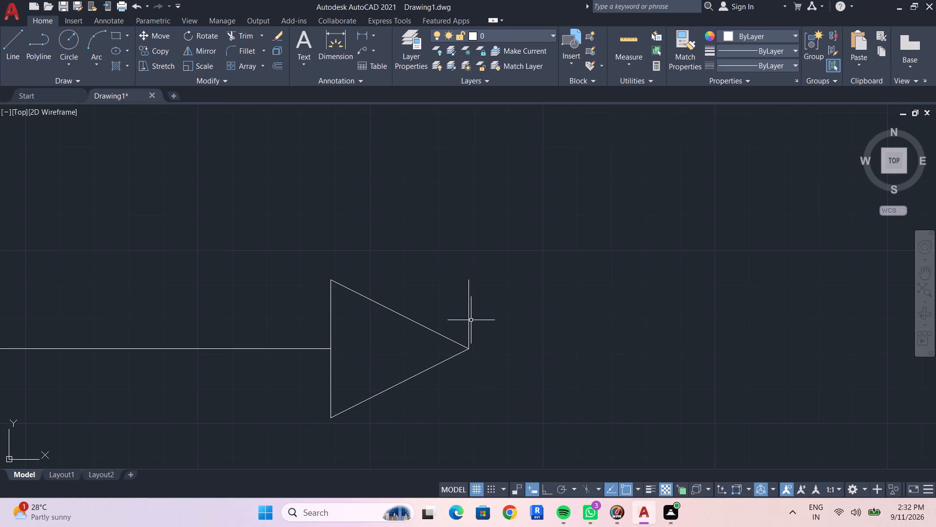
click(471, 320)
key(Delete)
scroll(467, 431, down, 2)
key(Delete)
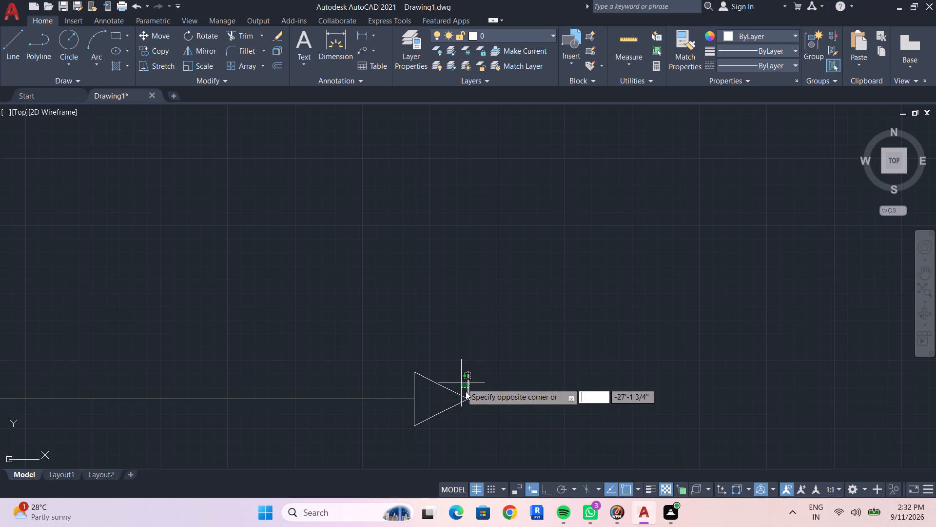
key(Delete)
key(Escape)
click(468, 385)
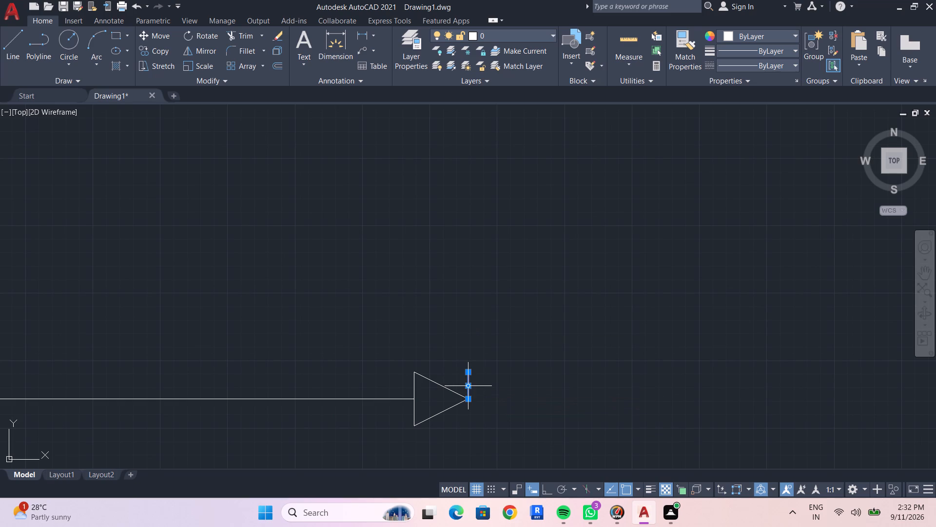
key(Delete)
Fill the triangle with a Solid hatch to make an arrowhead.
scroll(439, 405, down, 1)
middle_drag(443, 405, 448, 400)
key(h)
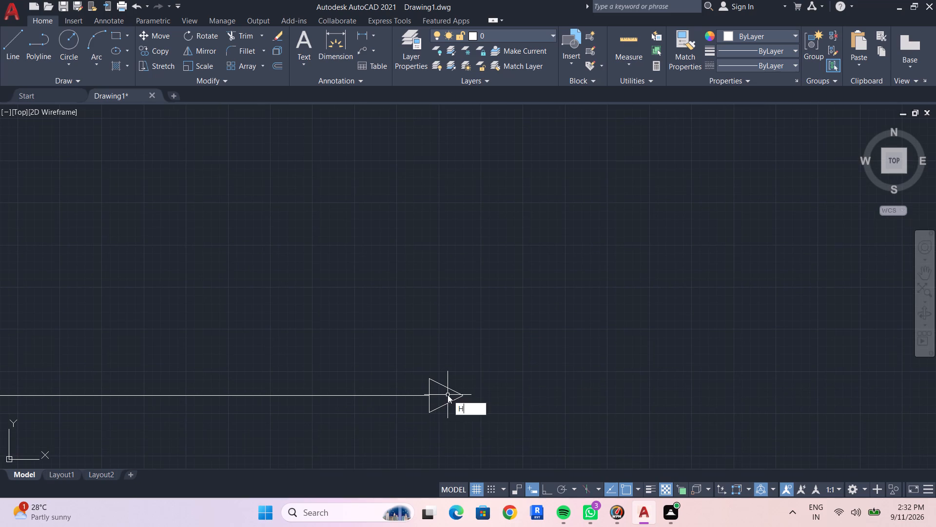
key(space)
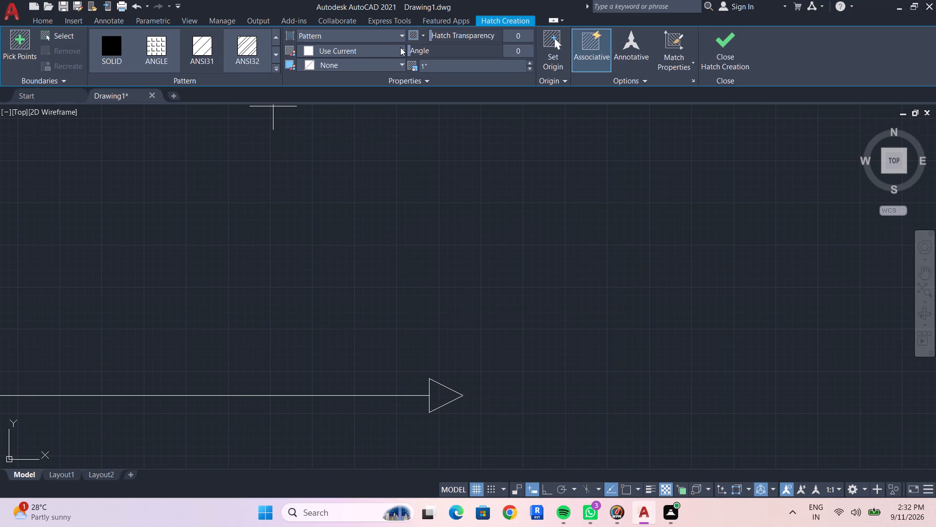
click(400, 47)
click(398, 47)
click(400, 31)
click(337, 49)
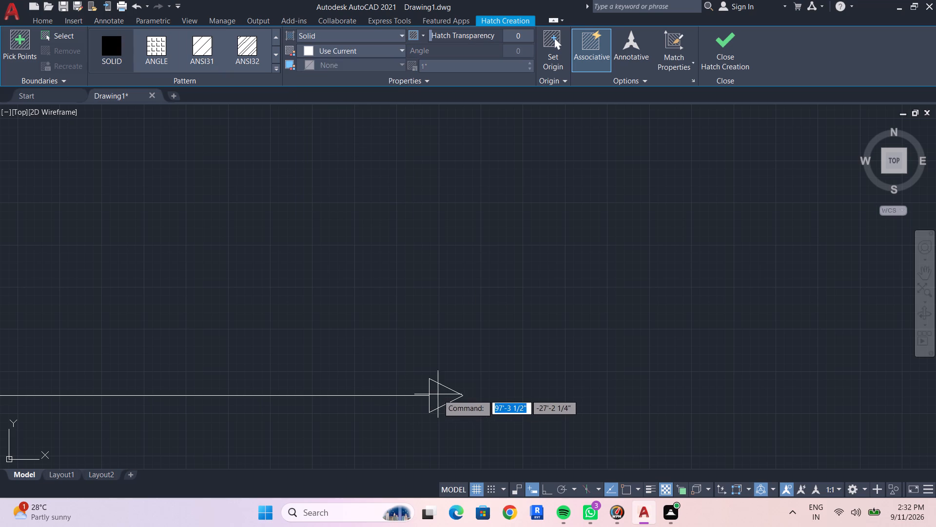
scroll(431, 392, up, 3)
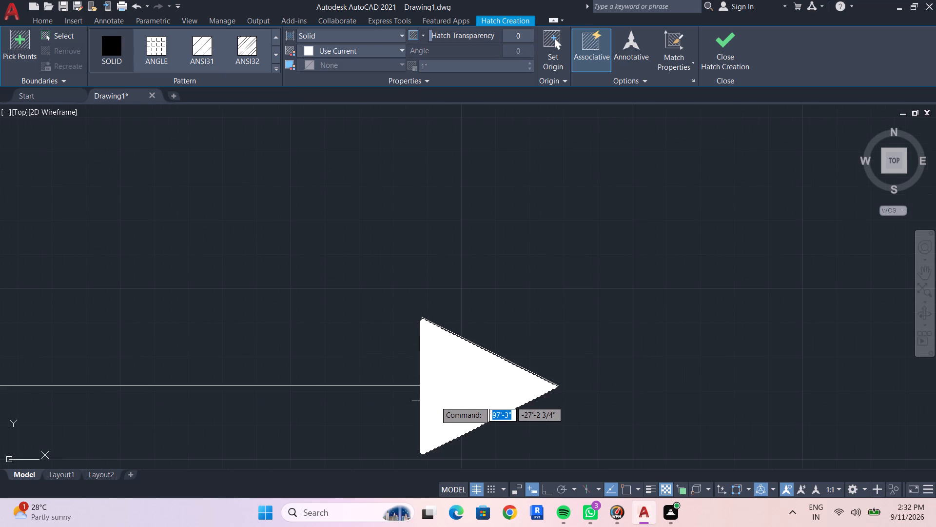
click(439, 401)
key(Escape)
scroll(476, 421, down, 2)
middle_drag(492, 422, 523, 385)
key(Escape)
Delete the long horizontal line attached to the arrowhead's base.
scroll(514, 410, down, 2)
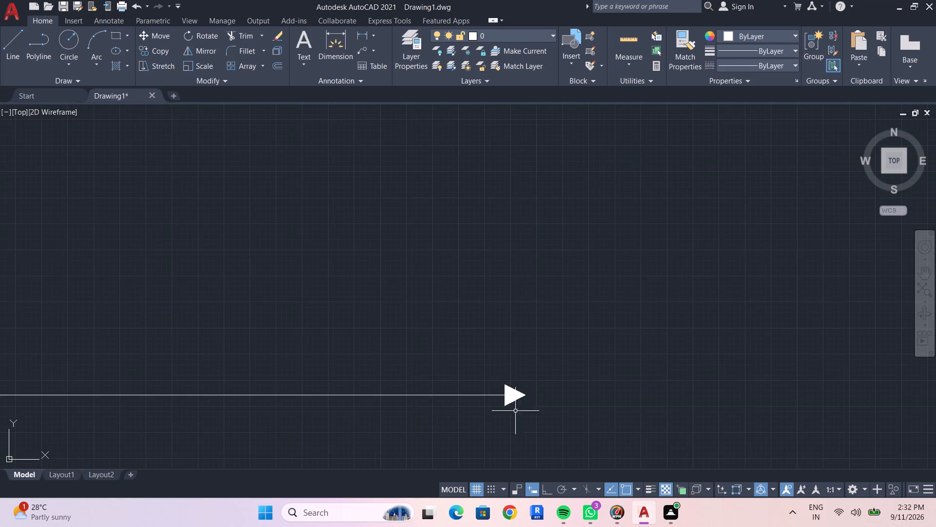
middle_click(534, 413)
scroll(534, 413, down, 1)
middle_drag(493, 429, 556, 384)
scroll(545, 398, down, 2)
scroll(494, 412, up, 1)
scroll(494, 412, down, 1)
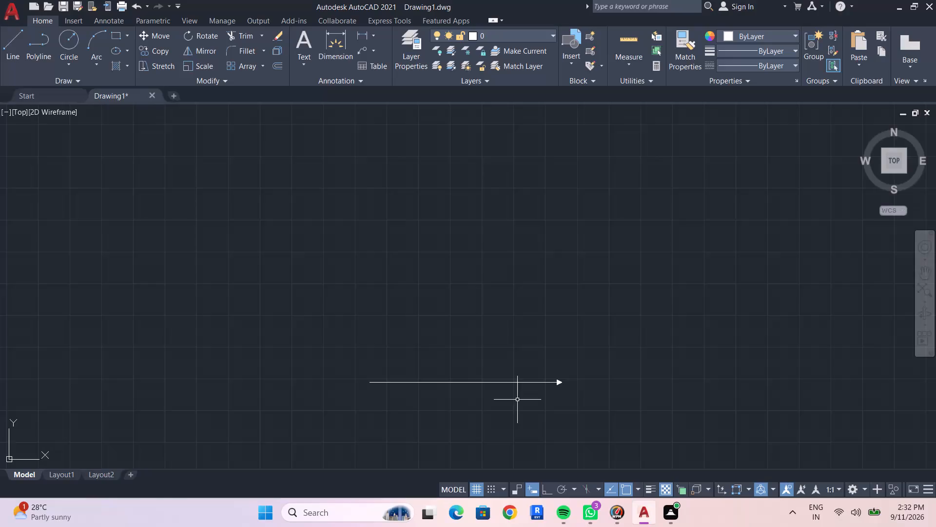
scroll(506, 390, up, 4)
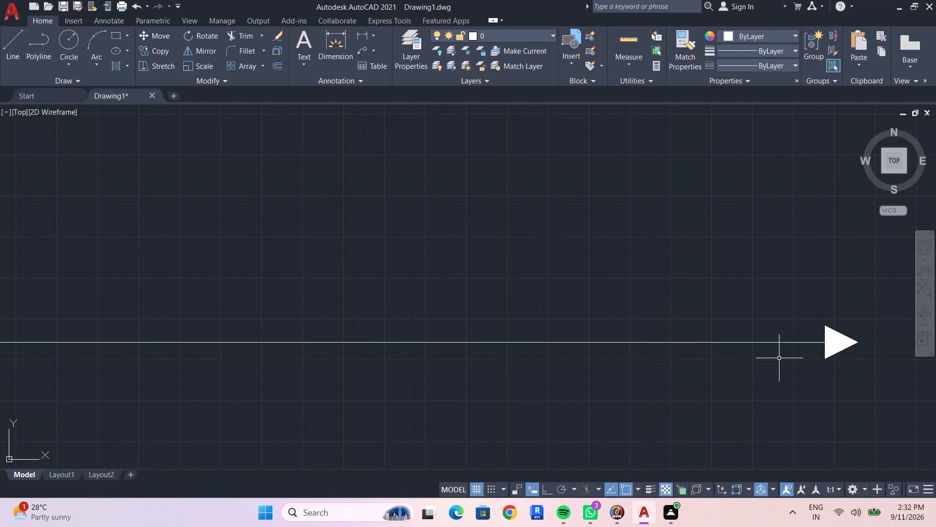
middle_drag(779, 358, 711, 349)
scroll(708, 351, down, 2)
middle_drag(710, 356, 752, 331)
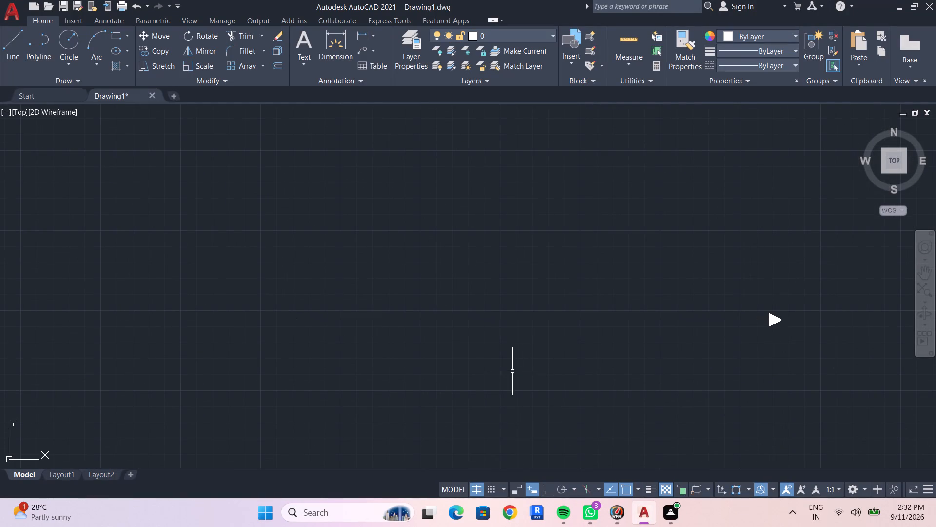
scroll(541, 330, up, 1)
scroll(558, 376, down, 1)
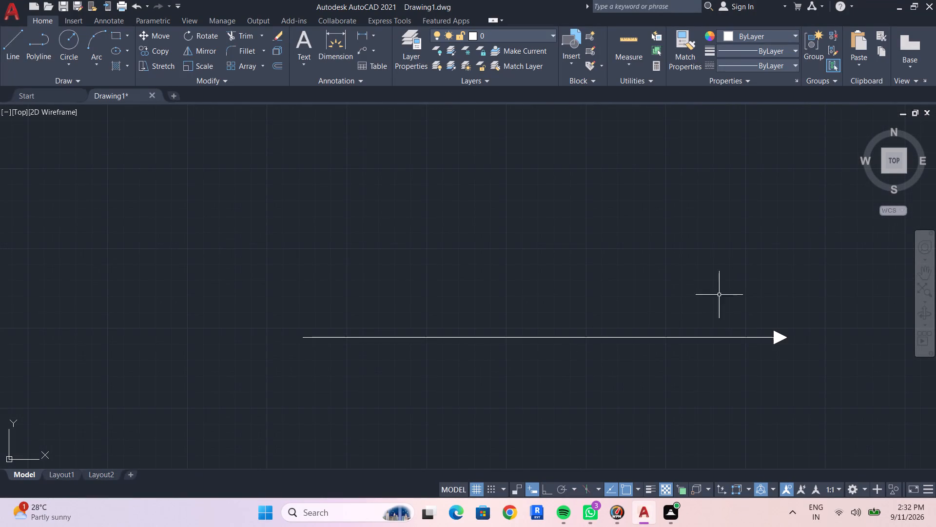
scroll(630, 338, up, 1)
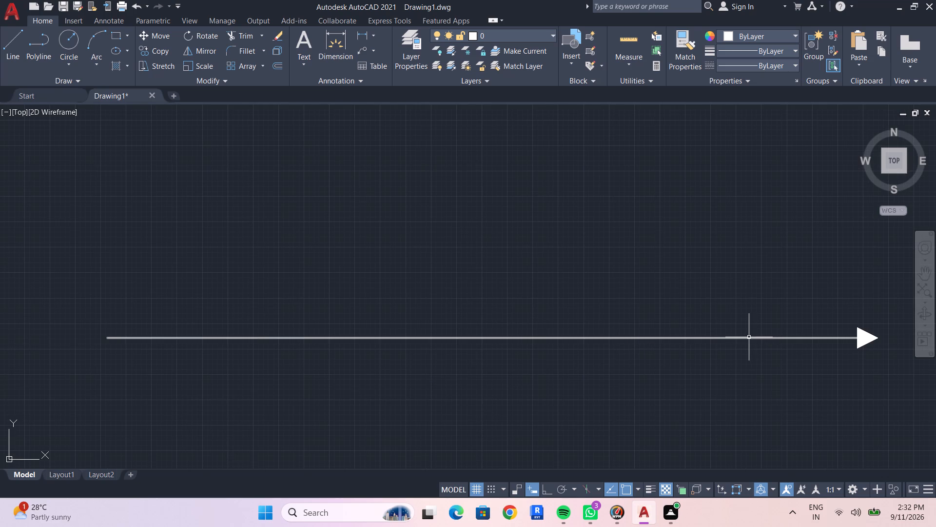
click(749, 339)
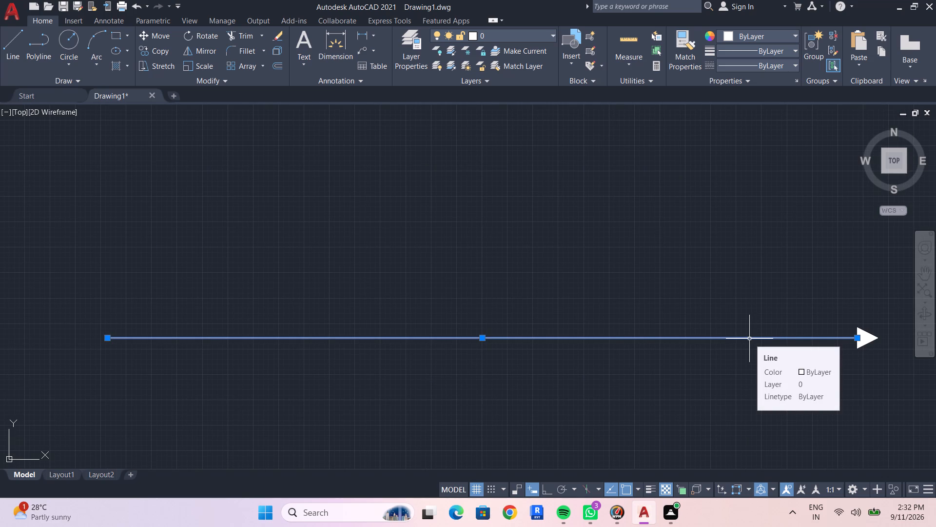
key(Delete)
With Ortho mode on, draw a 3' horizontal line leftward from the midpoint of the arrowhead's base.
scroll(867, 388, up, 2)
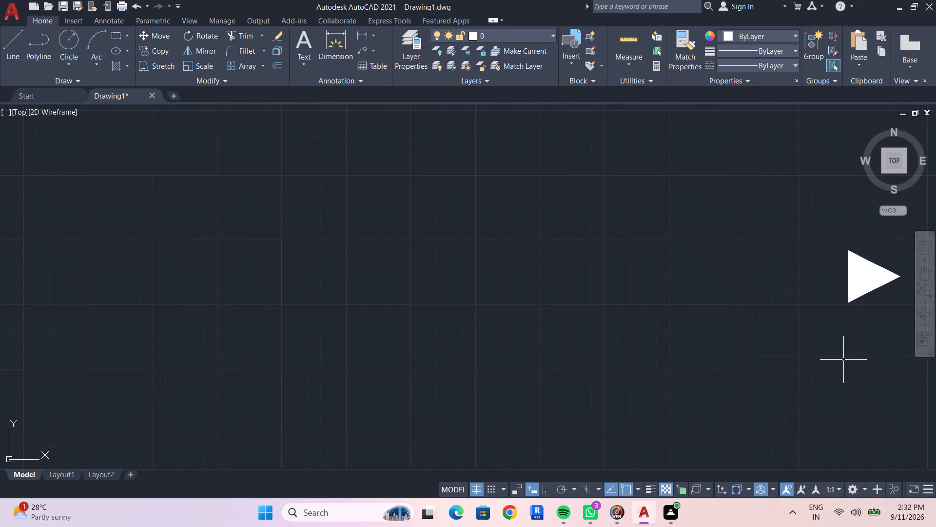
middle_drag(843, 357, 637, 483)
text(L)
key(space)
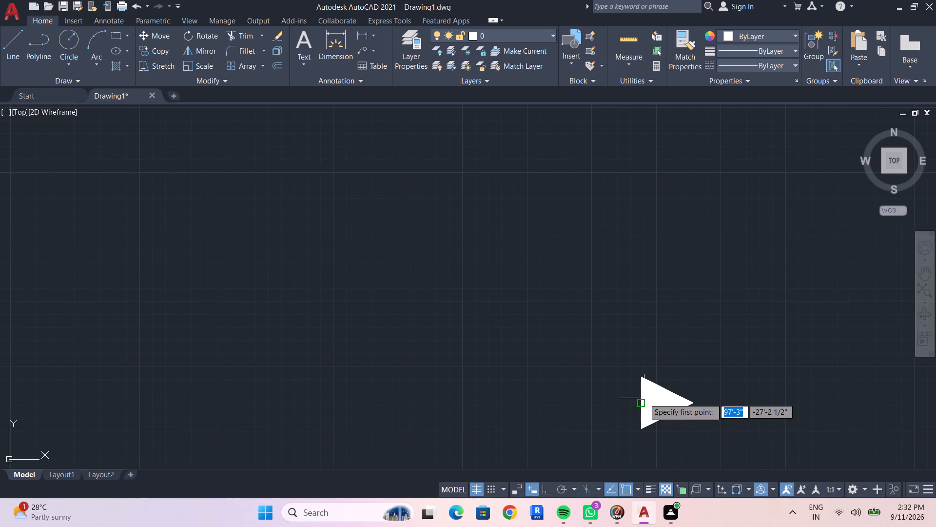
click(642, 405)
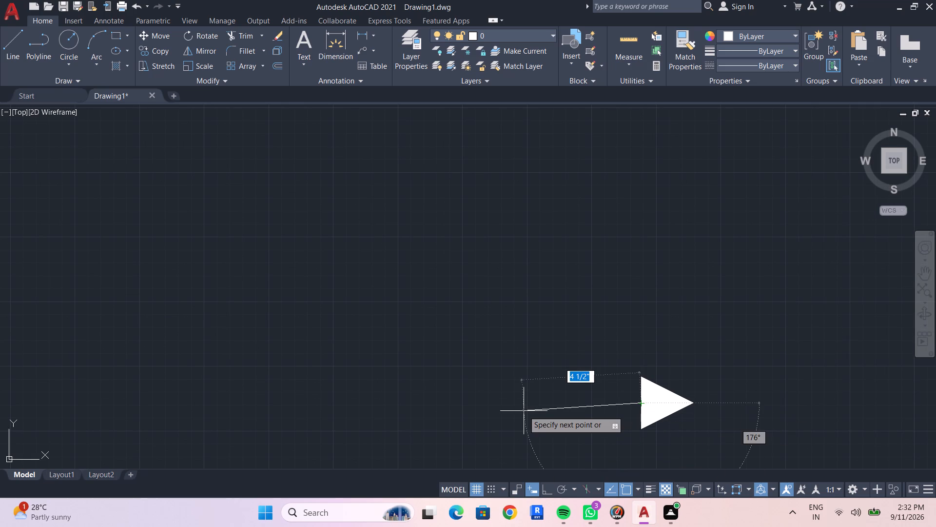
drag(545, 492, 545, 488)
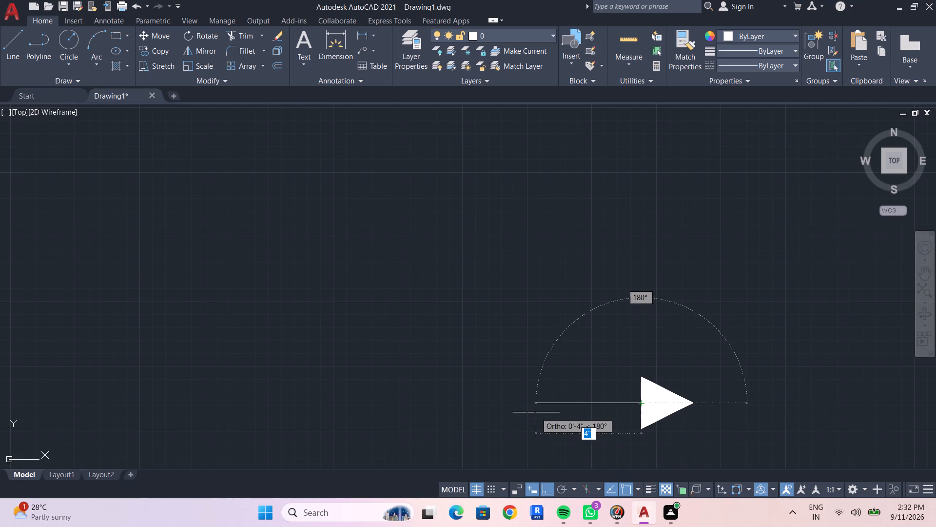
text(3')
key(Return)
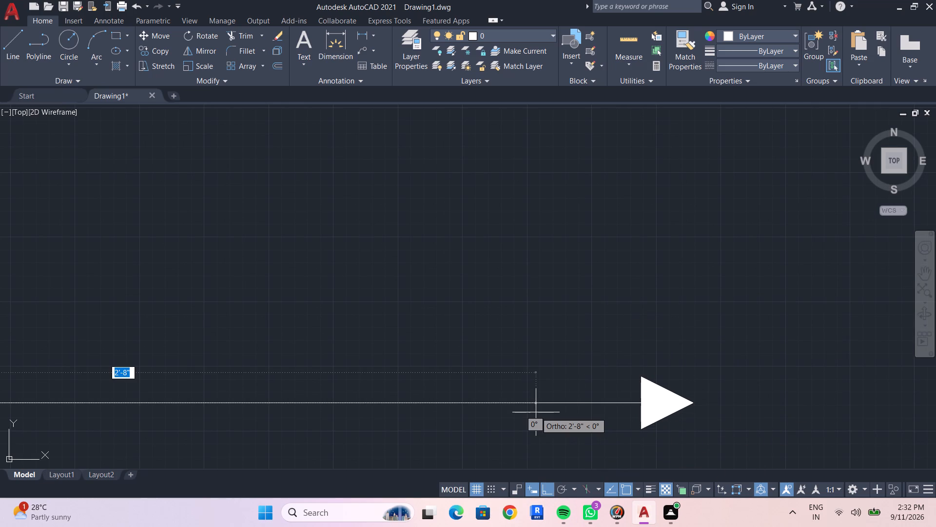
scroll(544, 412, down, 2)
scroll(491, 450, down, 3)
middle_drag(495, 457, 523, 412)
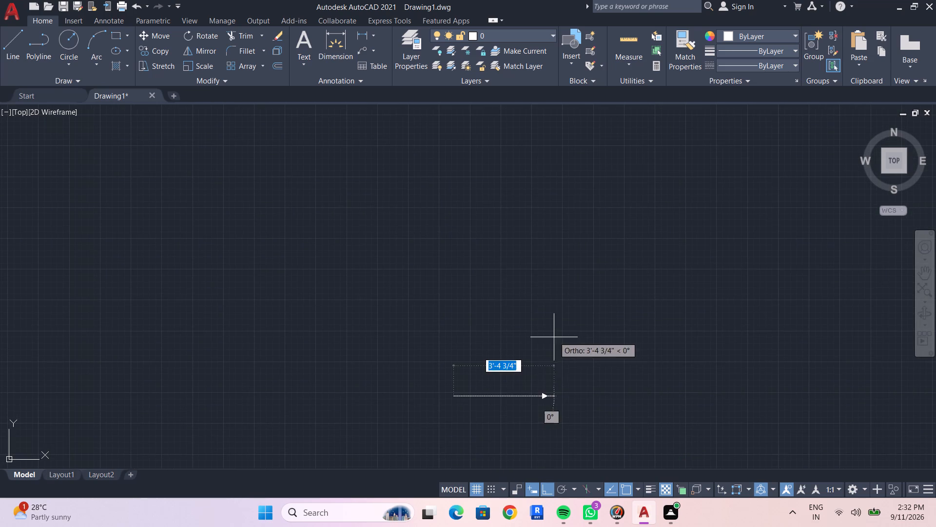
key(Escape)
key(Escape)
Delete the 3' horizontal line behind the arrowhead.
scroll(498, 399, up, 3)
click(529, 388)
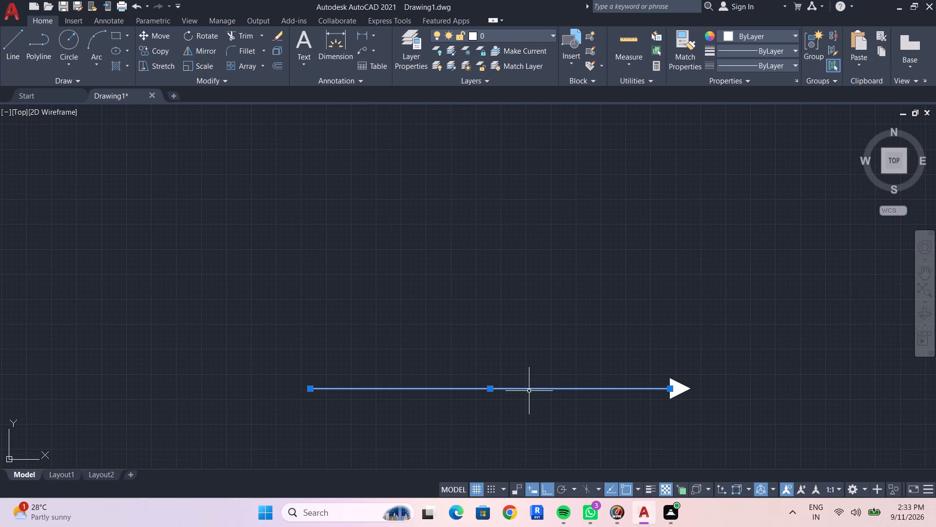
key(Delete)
Draw a 1' horizontal line leftward from the midpoint of the arrowhead's base as the arrow's shaft.
key(l)
key(Return)
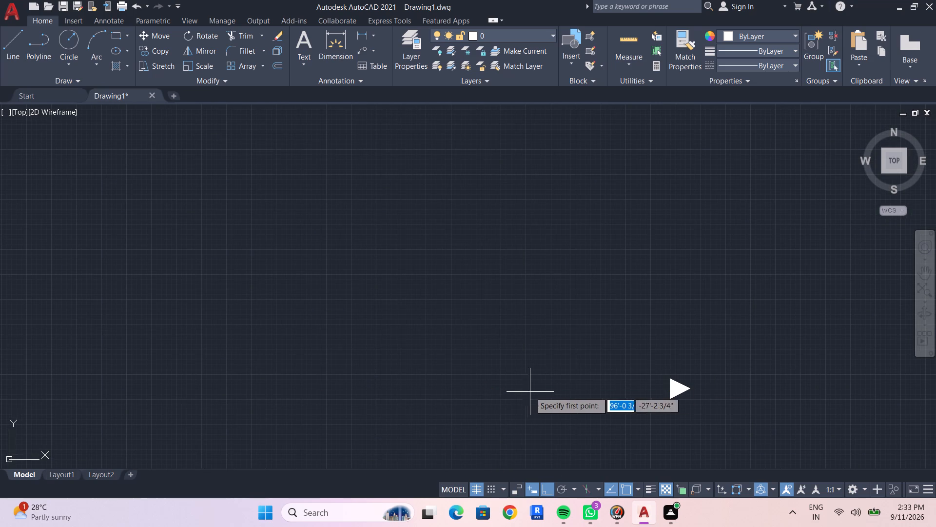
scroll(676, 397, up, 3)
click(635, 350)
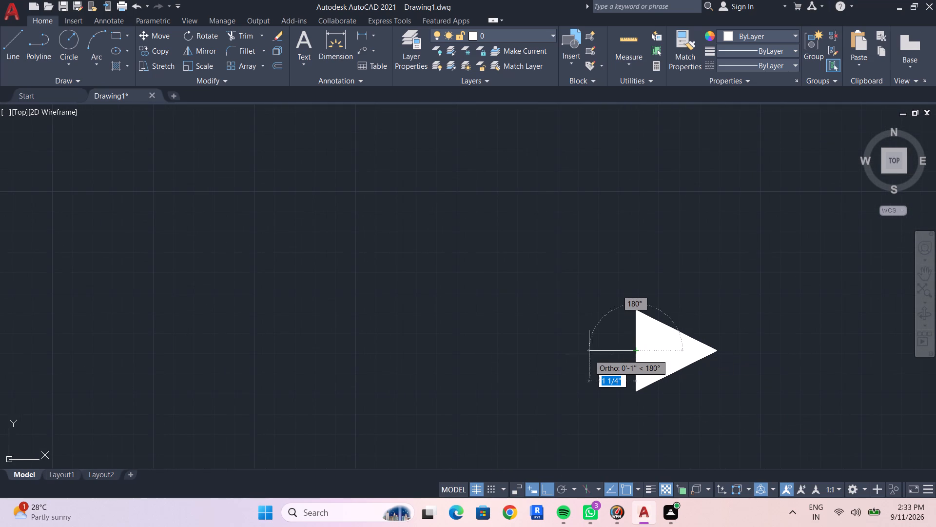
key(2)
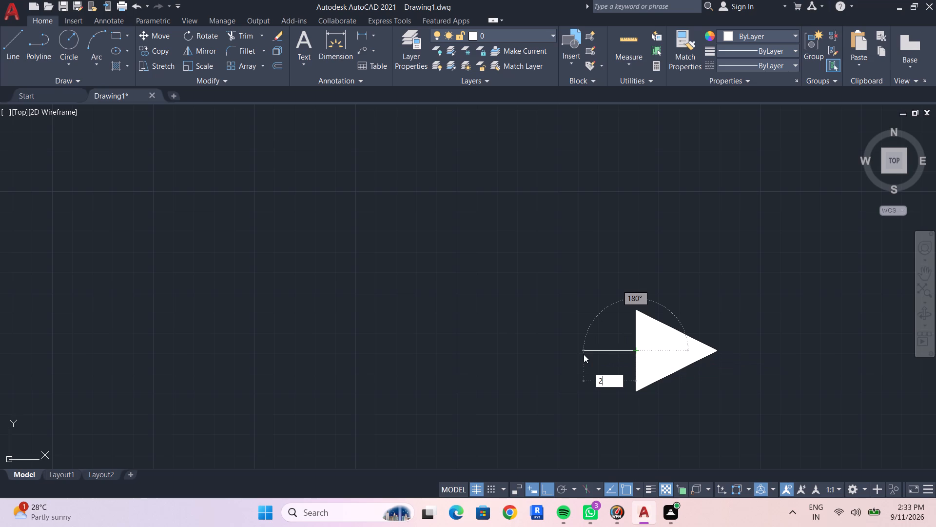
key(BackSpace)
text(1')
key(Return)
scroll(585, 357, down, 1)
key(Escape)
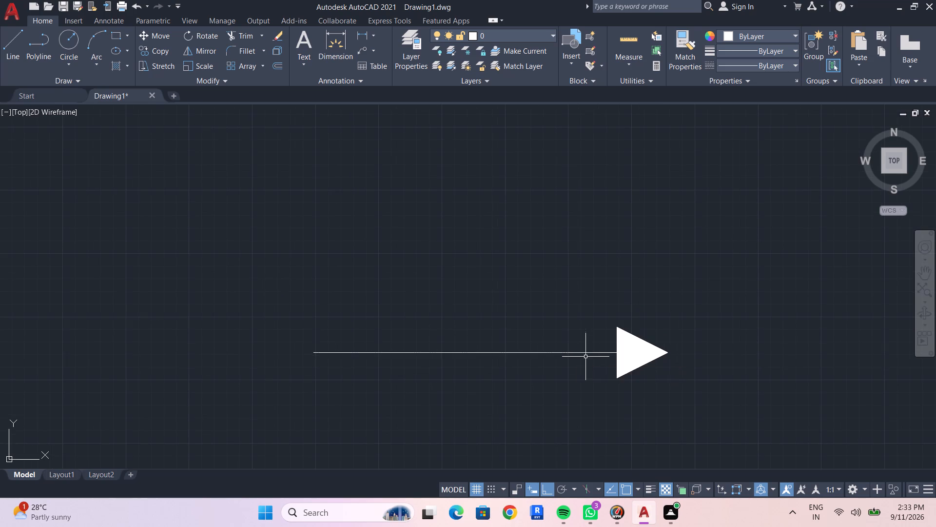
Copy the whole direction arrow, with Ortho mode off, into the open space just left of the staircase.
scroll(586, 362, down, 2)
middle_click(592, 372)
drag(444, 331, 450, 331)
click(701, 414)
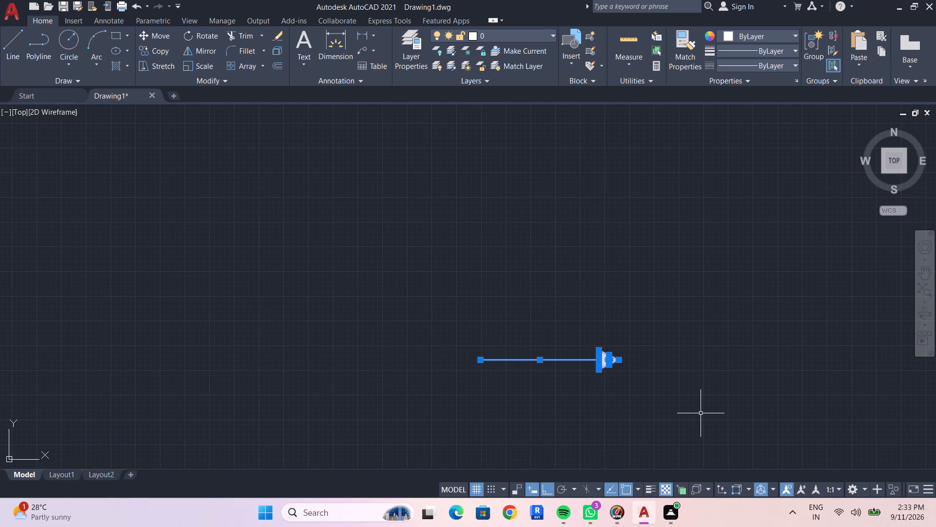
text(CO)
key(space)
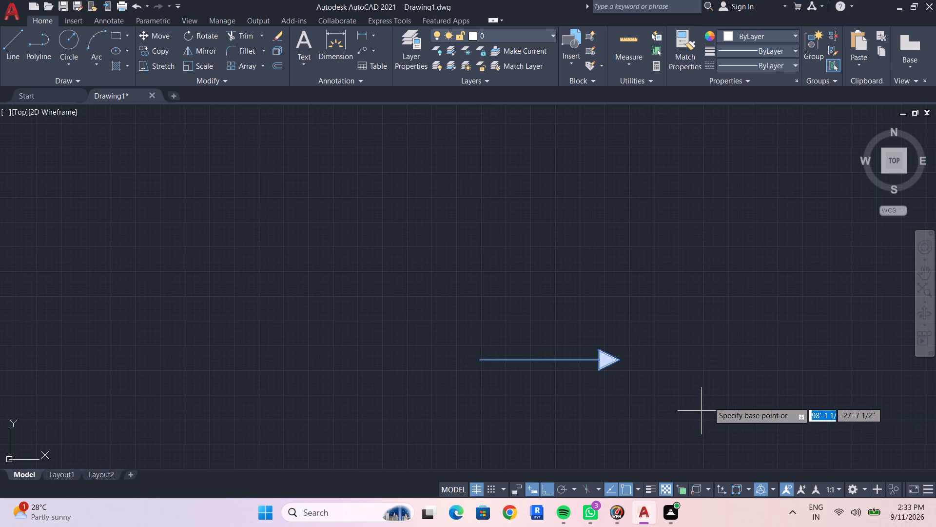
click(598, 359)
middle_drag(831, 401, 593, 438)
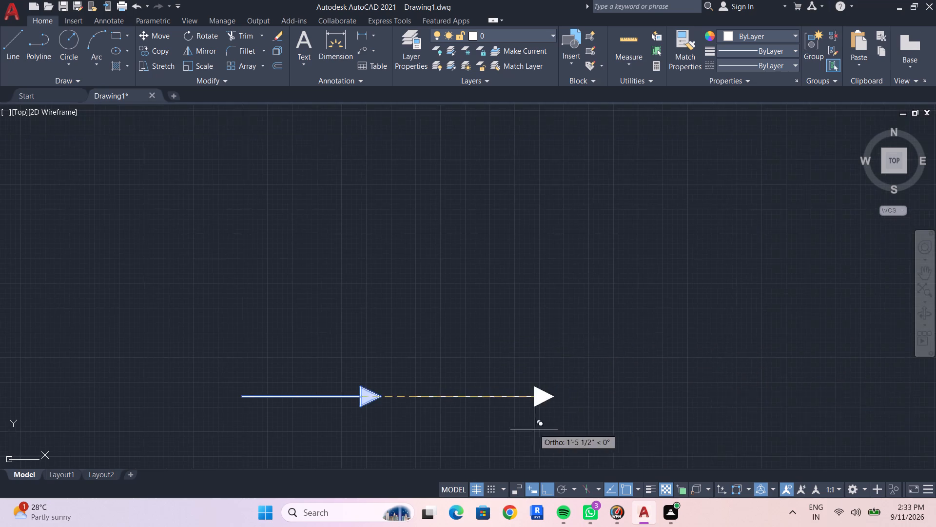
scroll(589, 414, up, 1)
scroll(628, 412, down, 4)
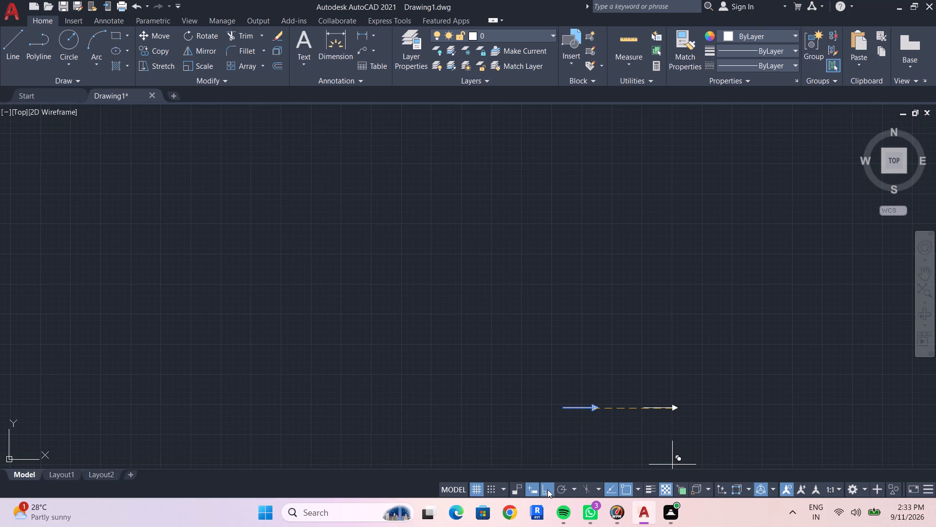
click(547, 489)
scroll(780, 390, down, 1)
middle_drag(773, 399, 524, 328)
middle_drag(845, 402, 533, 326)
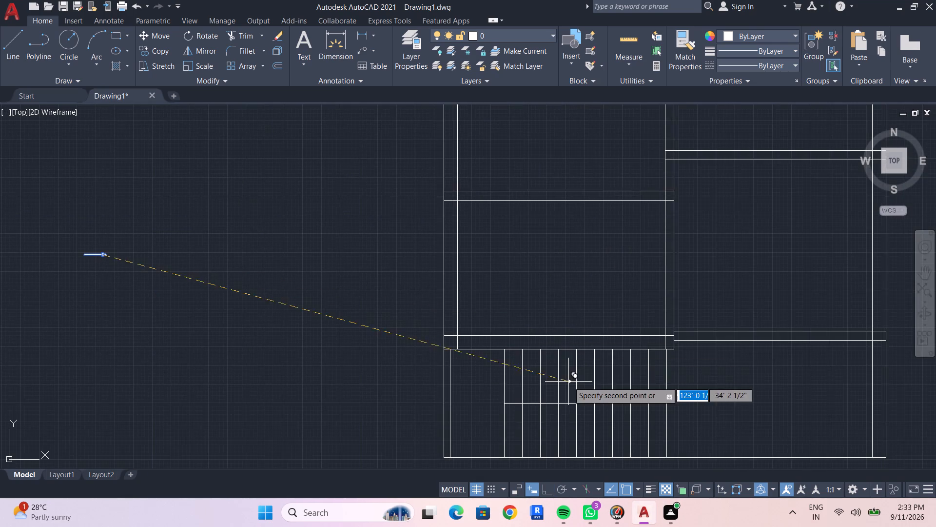
scroll(565, 384, up, 2)
middle_drag(490, 377, 493, 376)
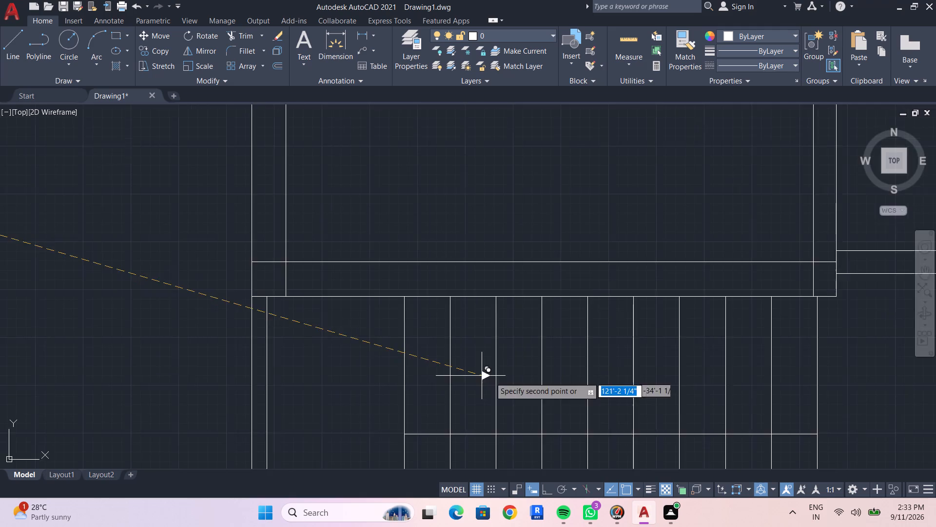
middle_drag(493, 376, 899, 204)
click(505, 285)
key(Escape)
key(Escape)
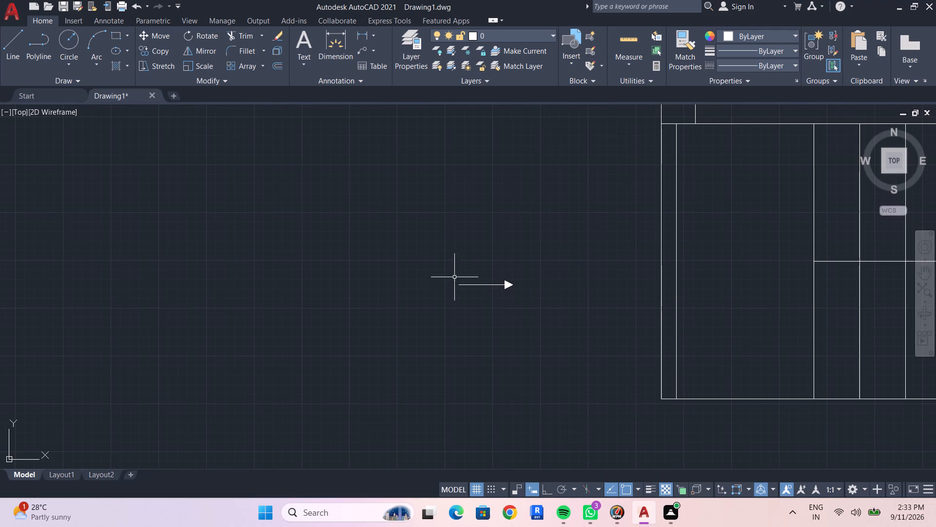
Scale up the copied arrow from its shaft's tail end until it spans about four stair treads.
drag(423, 254, 468, 284)
click(532, 322)
text(SC)
key(space)
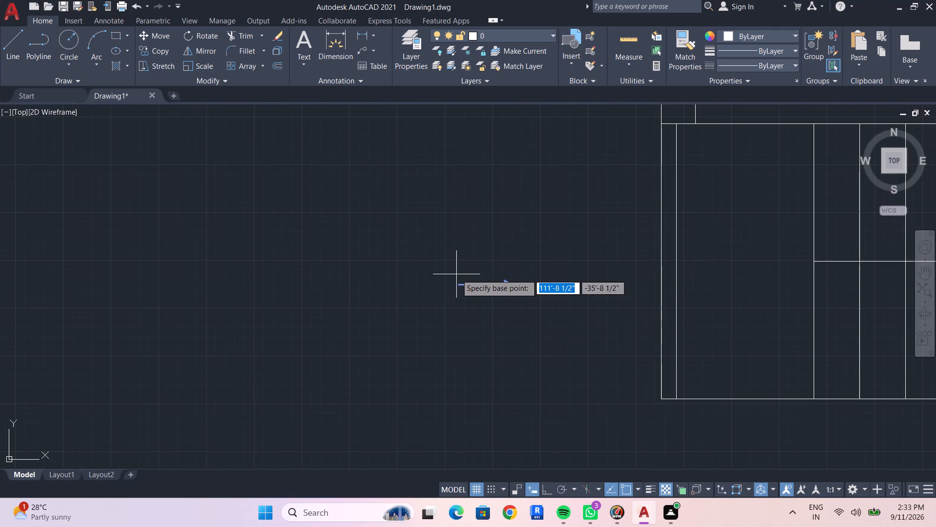
drag(462, 288, 454, 287)
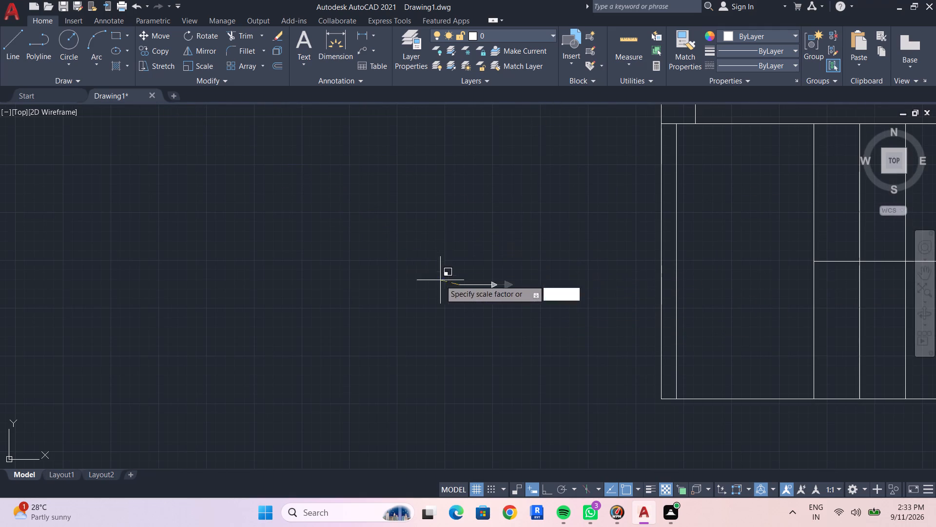
click(503, 366)
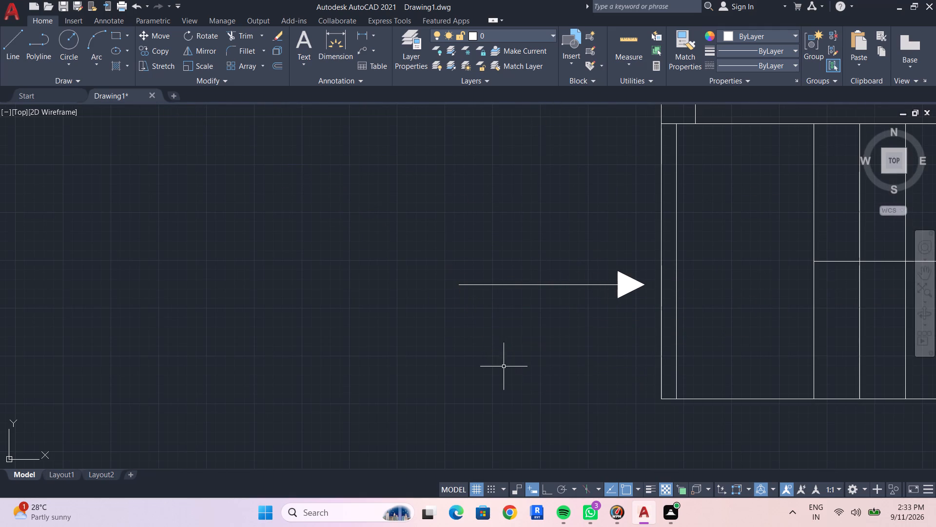
key(Escape)
Copy the enlarged arrow onto the middle of the staircase's upper flight.
click(565, 285)
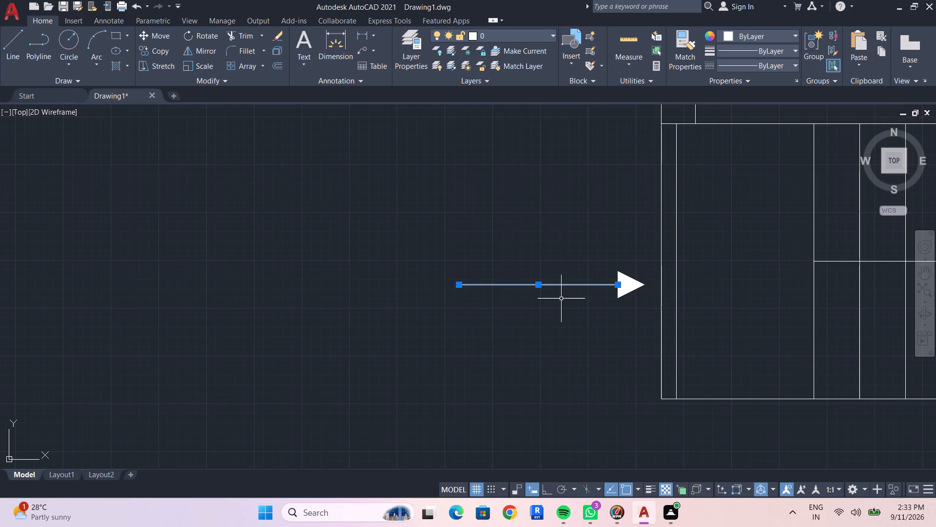
key(Escape)
drag(435, 216, 446, 225)
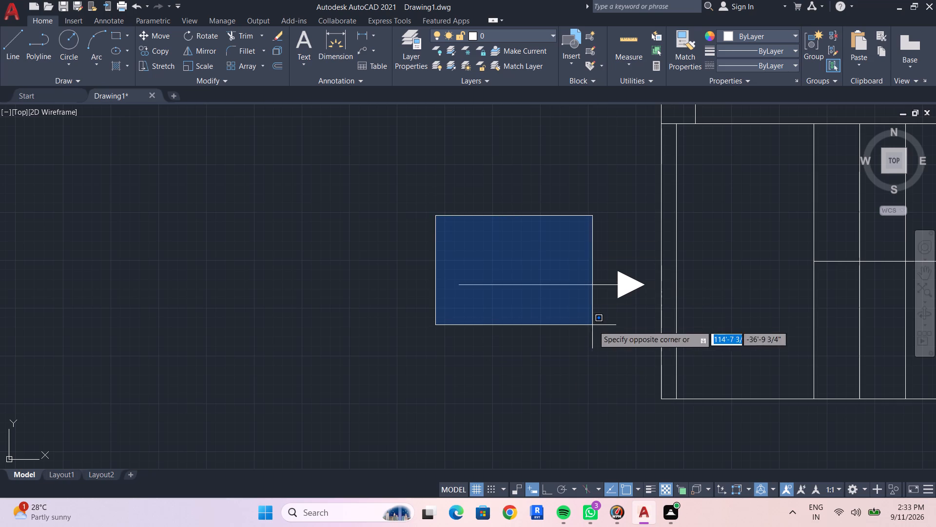
click(647, 331)
key(c)
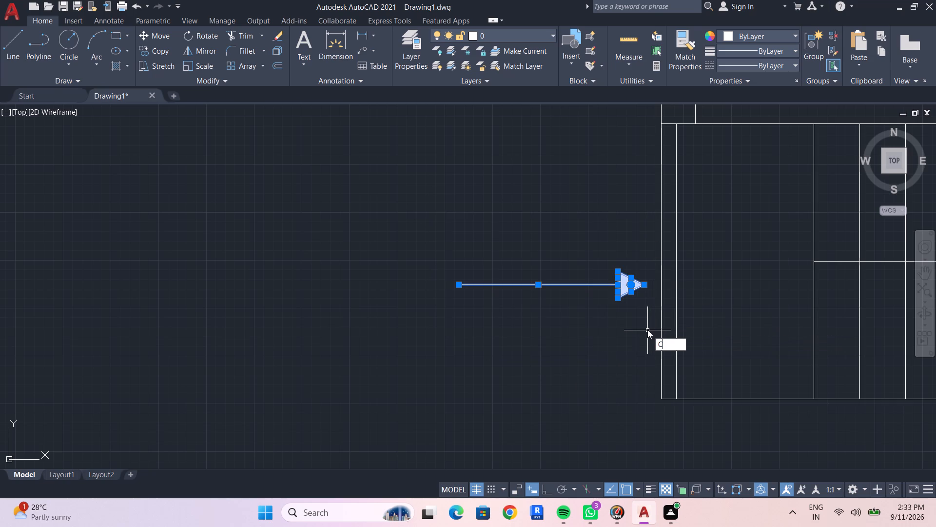
text(O)
key(space)
click(617, 289)
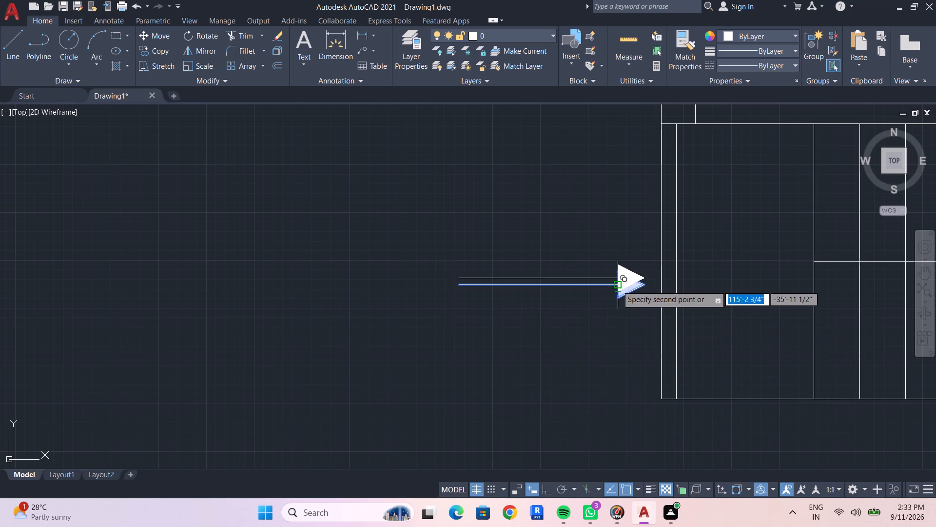
middle_drag(857, 340, 682, 333)
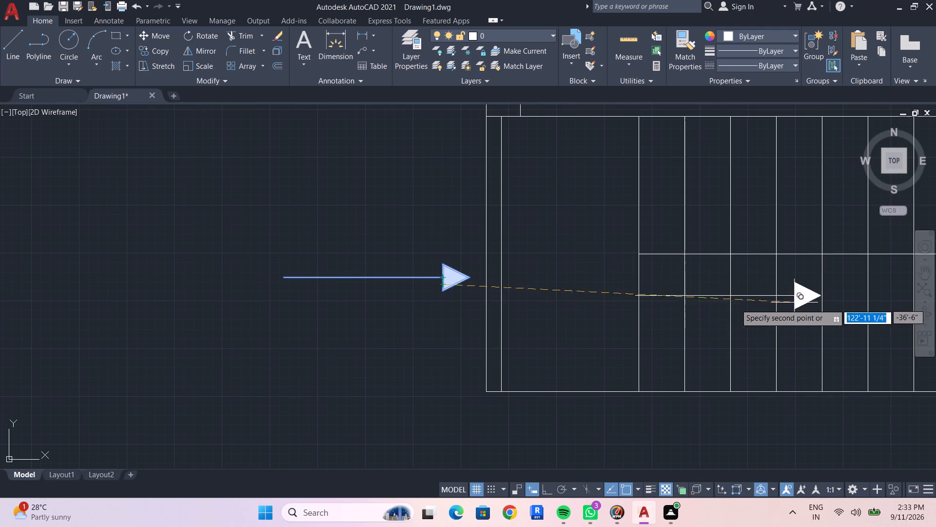
middle_drag(769, 245, 649, 268)
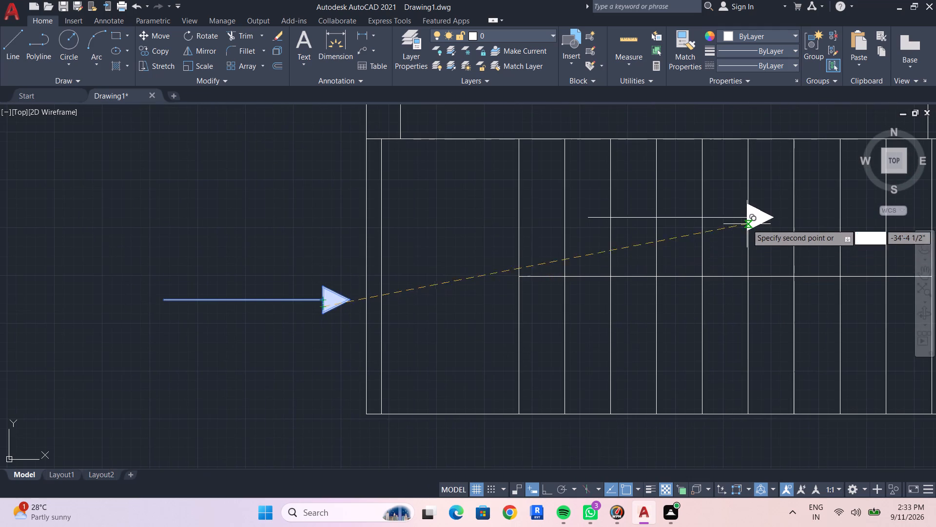
scroll(780, 211, up, 1)
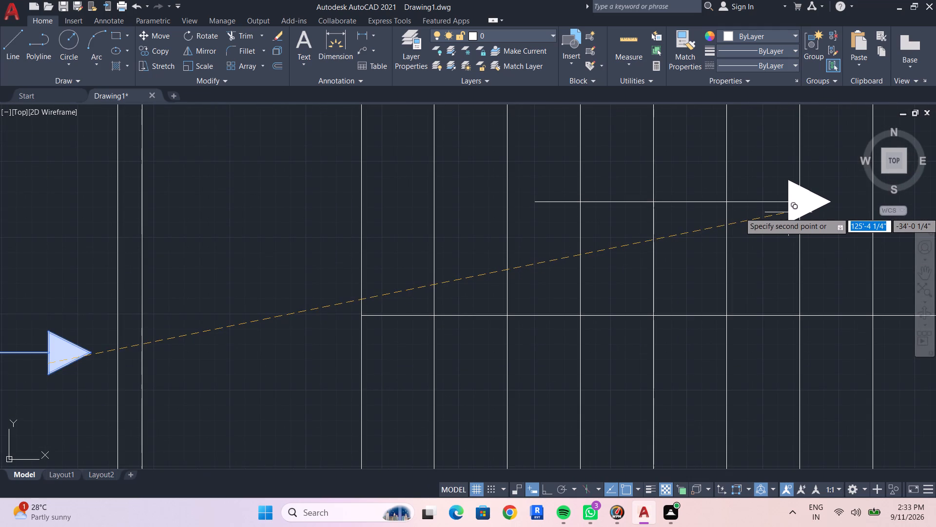
click(789, 211)
scroll(765, 252, down, 5)
middle_drag(764, 262, 768, 248)
key(Escape)
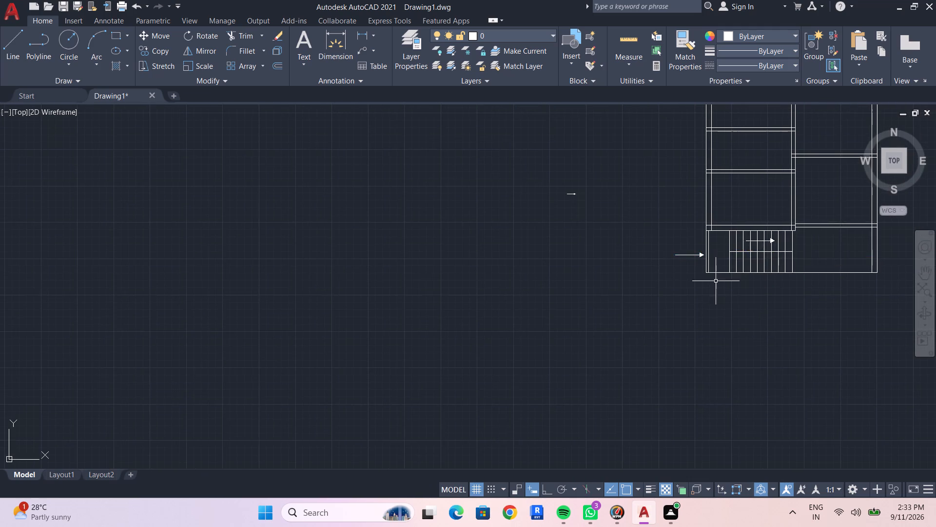
key(Escape)
Move the enlarged arrow beside the staircase farther left into the open area outside the plan.
scroll(696, 277, up, 1)
middle_drag(694, 283, 519, 309)
drag(451, 264, 502, 260)
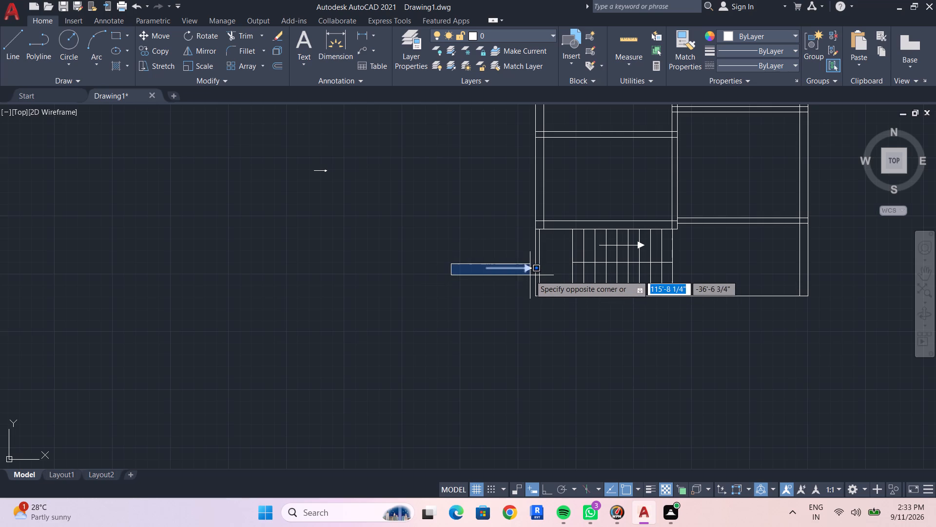
click(532, 277)
text(M)
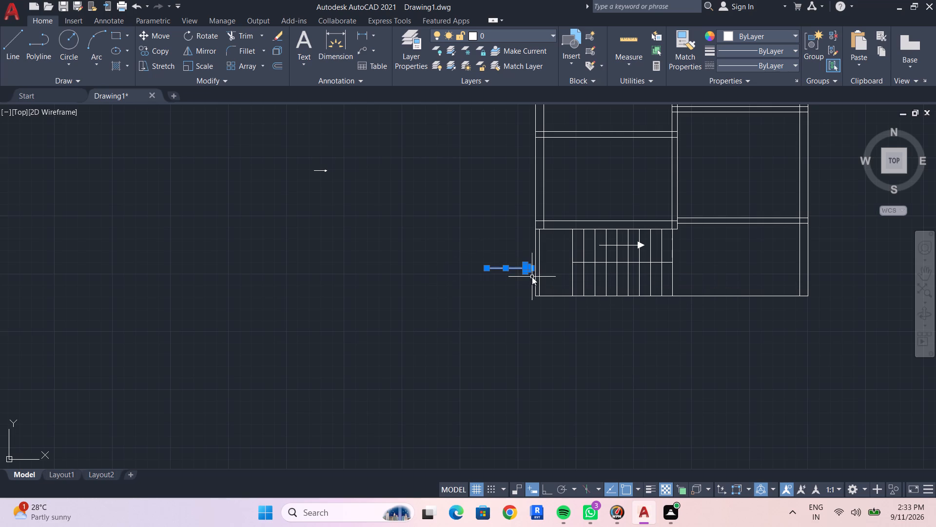
key(space)
click(510, 266)
click(354, 270)
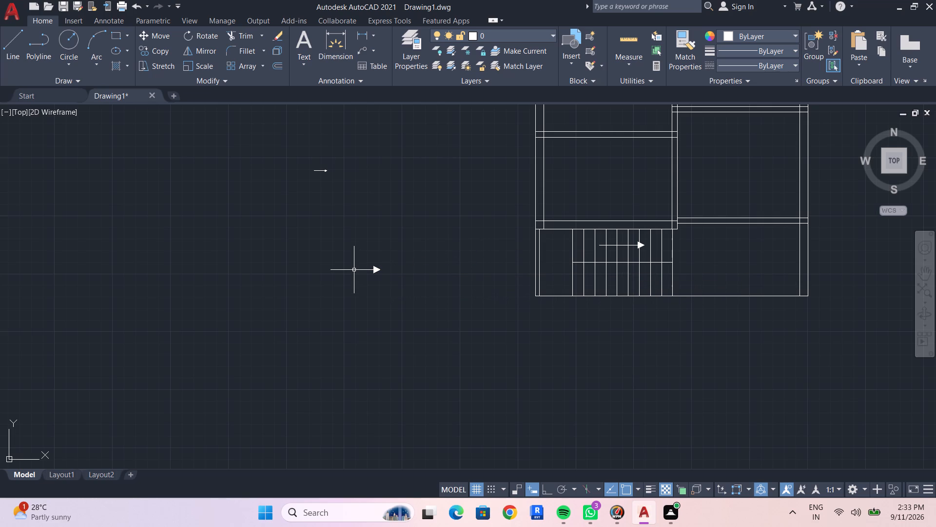
key(Escape)
key(Escape)
click(354, 270)
key(Escape)
Rotate the enlarged arrow outside the plan 180° about its tip, with Ortho mode on, so it points left.
drag(290, 229, 315, 261)
click(403, 317)
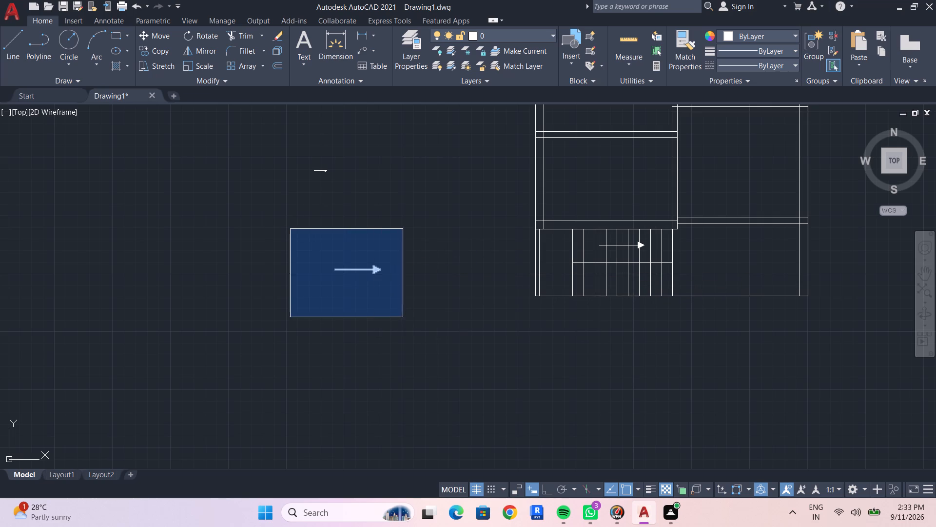
text(RO)
key(space)
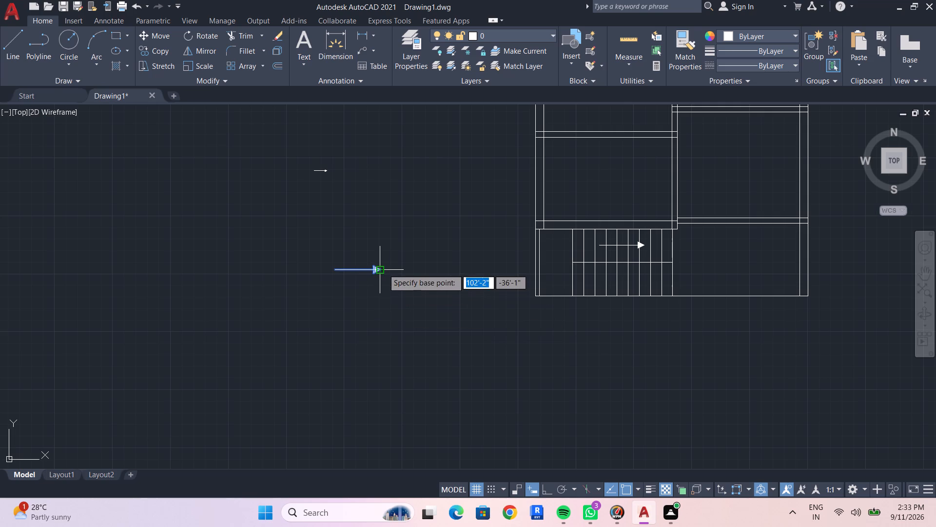
drag(383, 269, 383, 279)
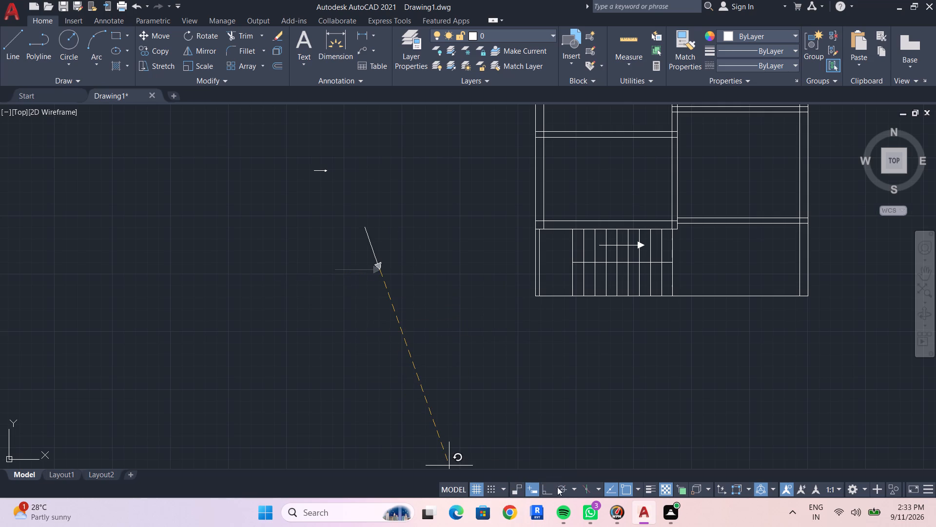
drag(549, 488, 542, 486)
click(253, 322)
key(Escape)
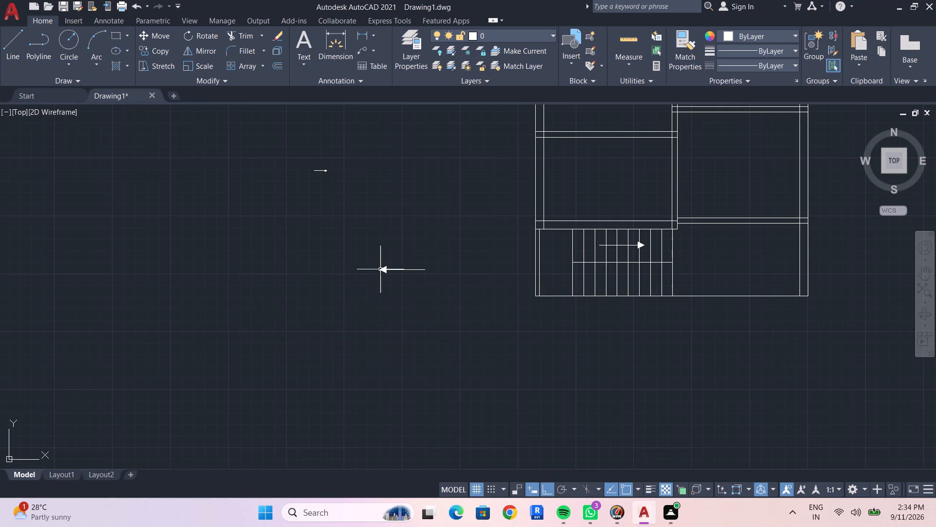
Move the left-pointing arrow by its tail end, with Ortho mode off, onto the staircase's lower flight beneath the right-pointing arrow.
drag(400, 241, 502, 263)
key(Escape)
click(292, 248)
click(497, 322)
key(v)
key(BackSpace)
text(M)
key(space)
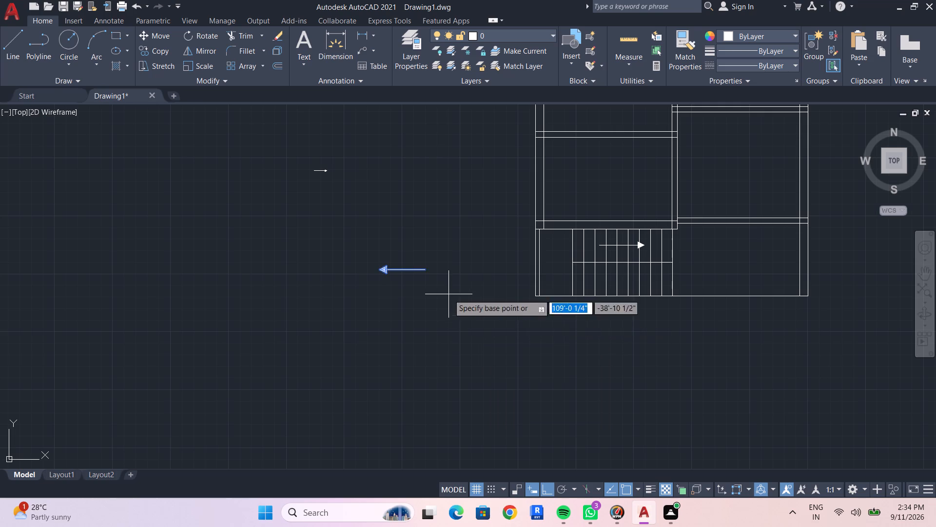
drag(427, 272, 433, 278)
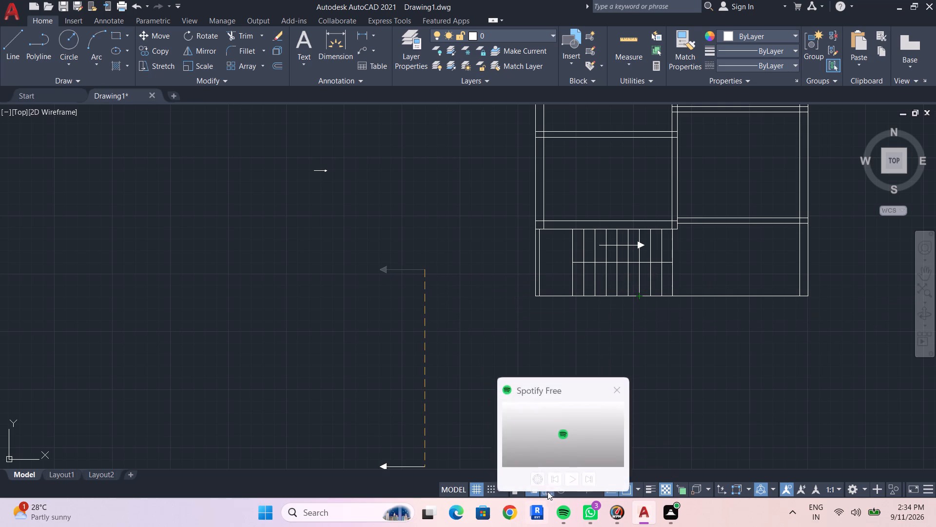
click(544, 486)
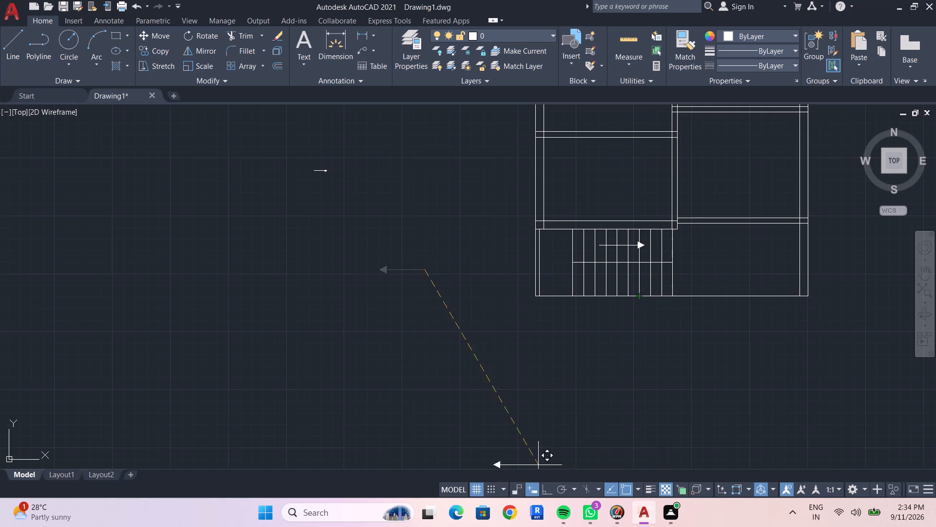
scroll(639, 283, up, 2)
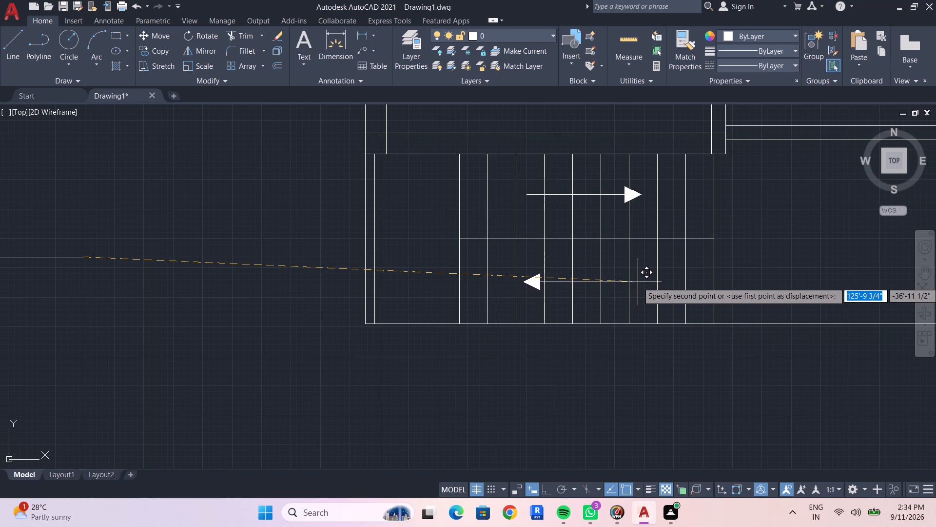
click(638, 282)
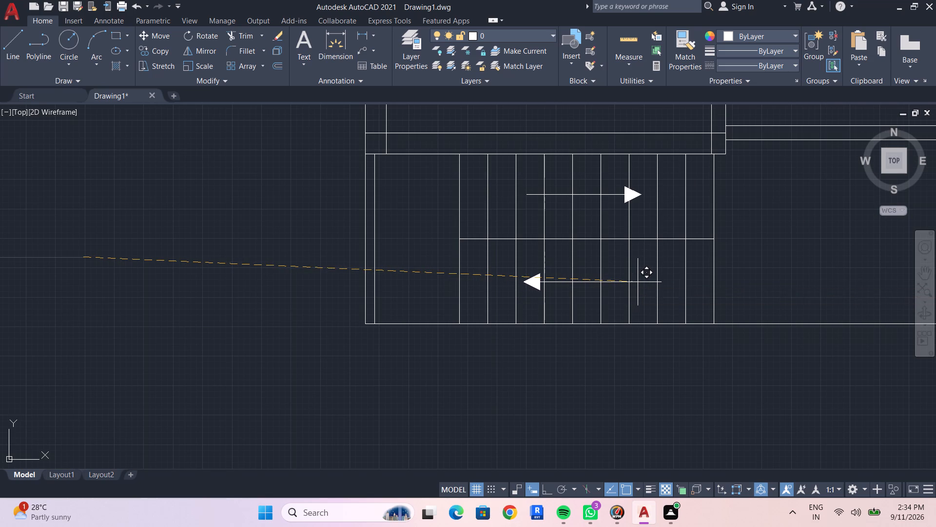
key(Escape)
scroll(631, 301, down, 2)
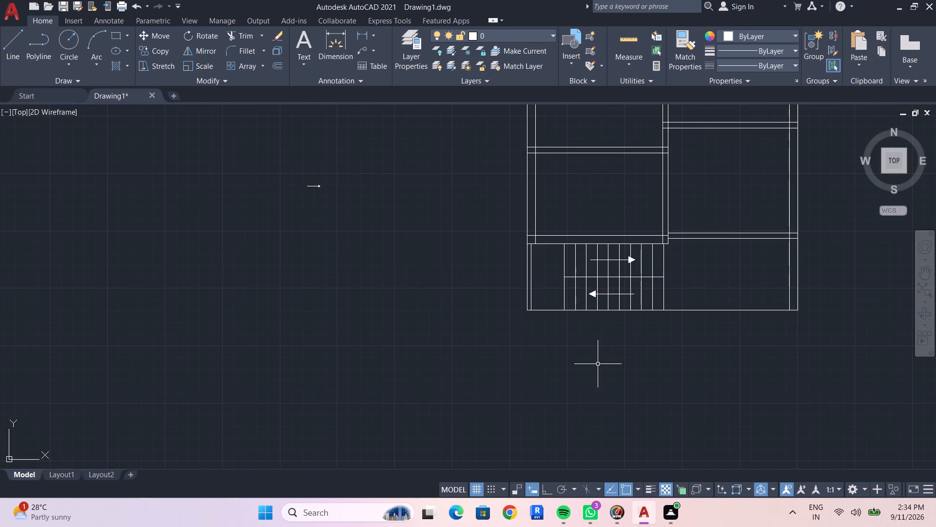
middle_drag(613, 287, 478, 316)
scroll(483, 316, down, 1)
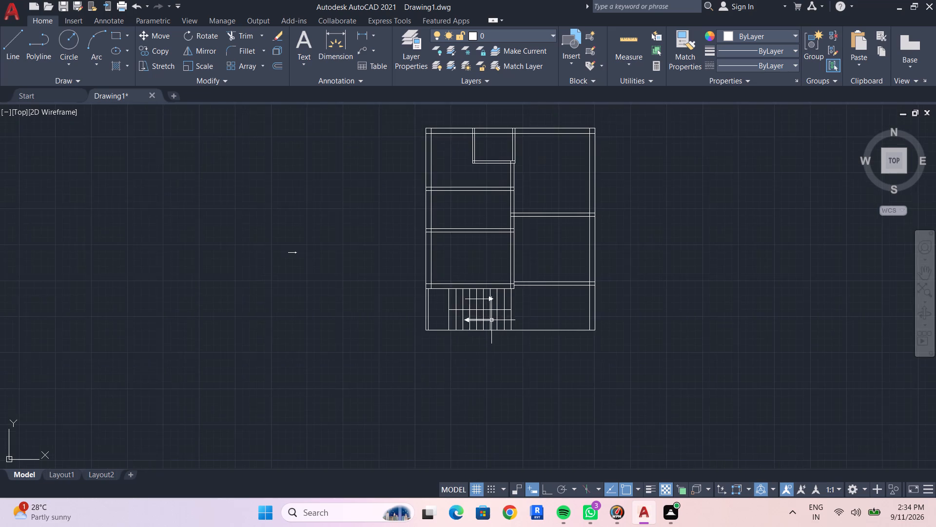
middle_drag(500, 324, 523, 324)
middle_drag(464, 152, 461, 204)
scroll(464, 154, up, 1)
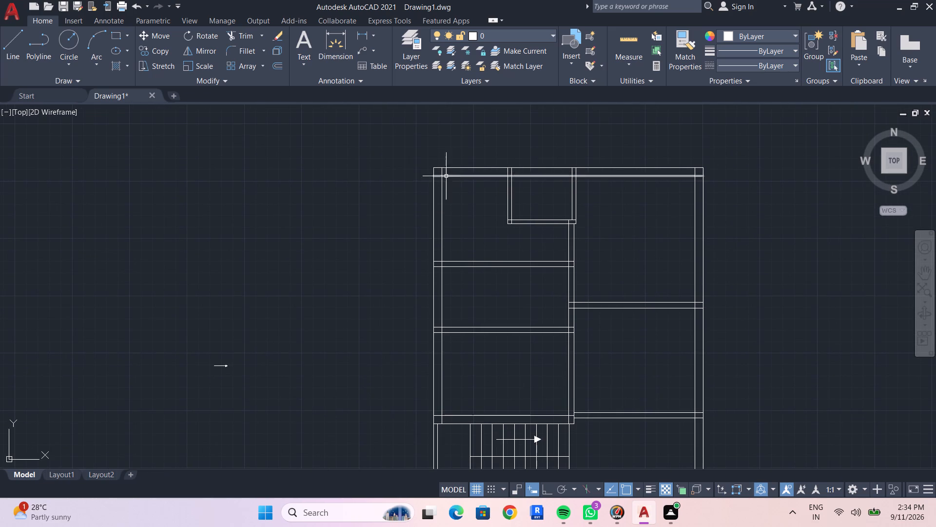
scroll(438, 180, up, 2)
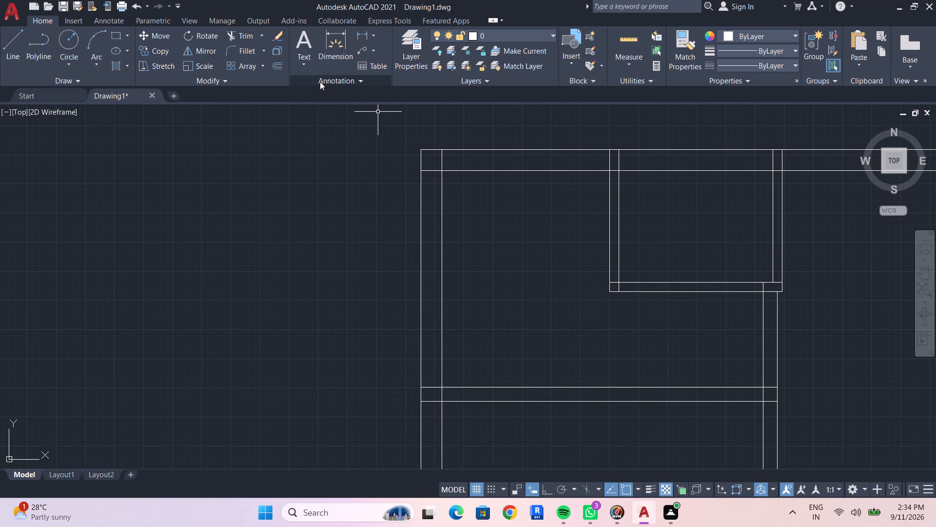
Hatch the square at the plan's upper-left outer wall corner with a solid fill in black (0,0,0).
text(H)
key(space)
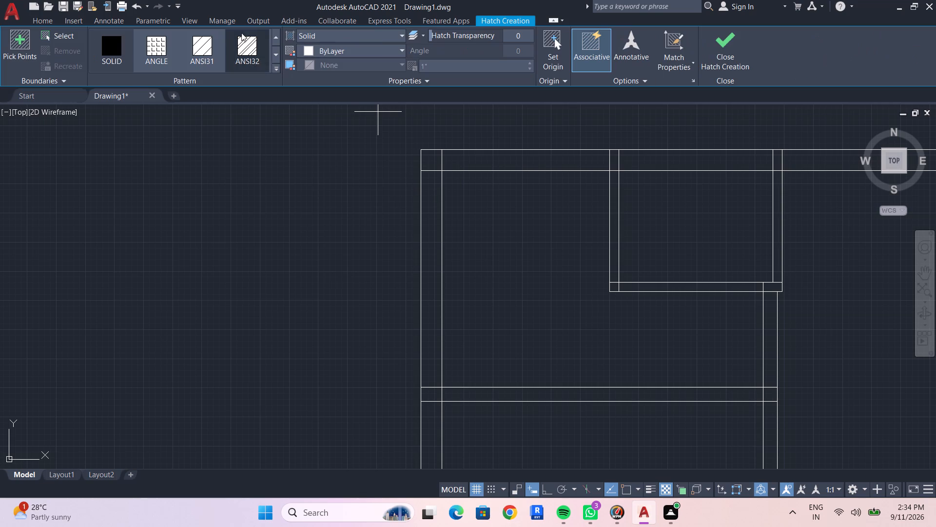
click(404, 46)
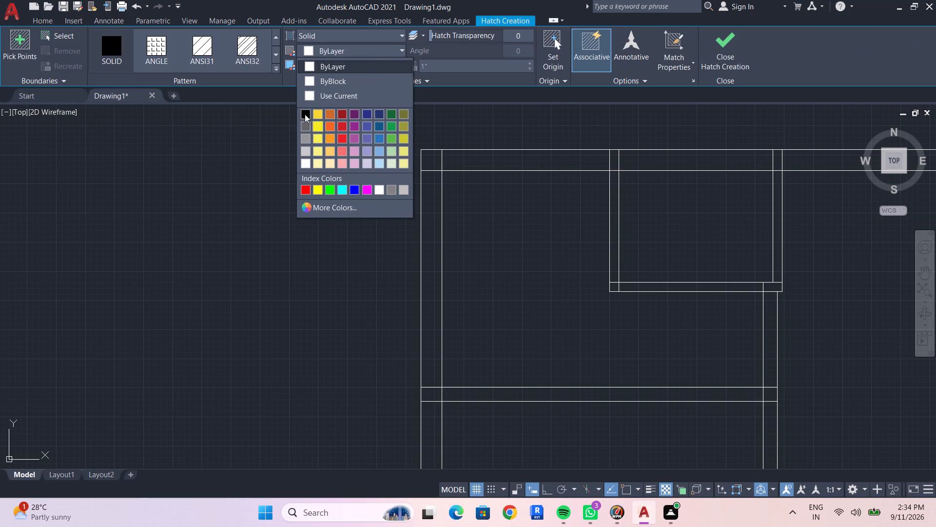
click(302, 113)
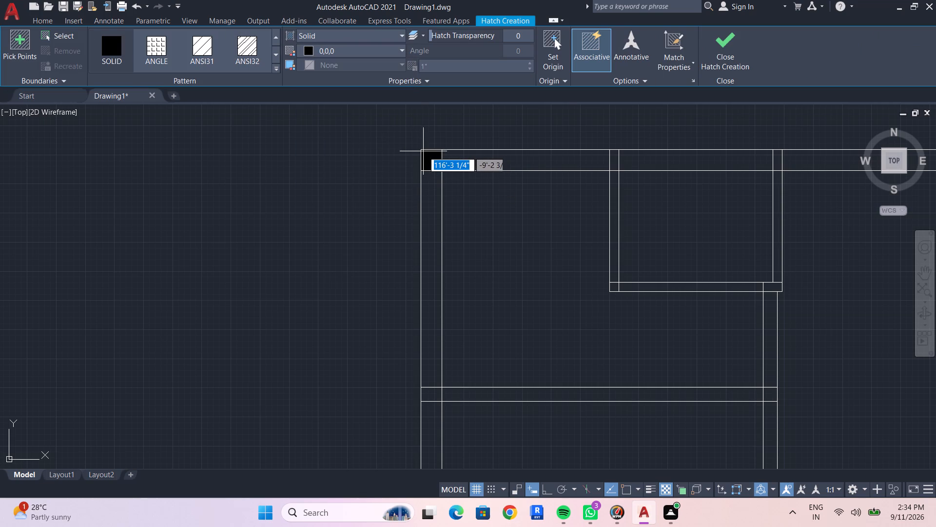
scroll(430, 158, up, 3)
click(409, 169)
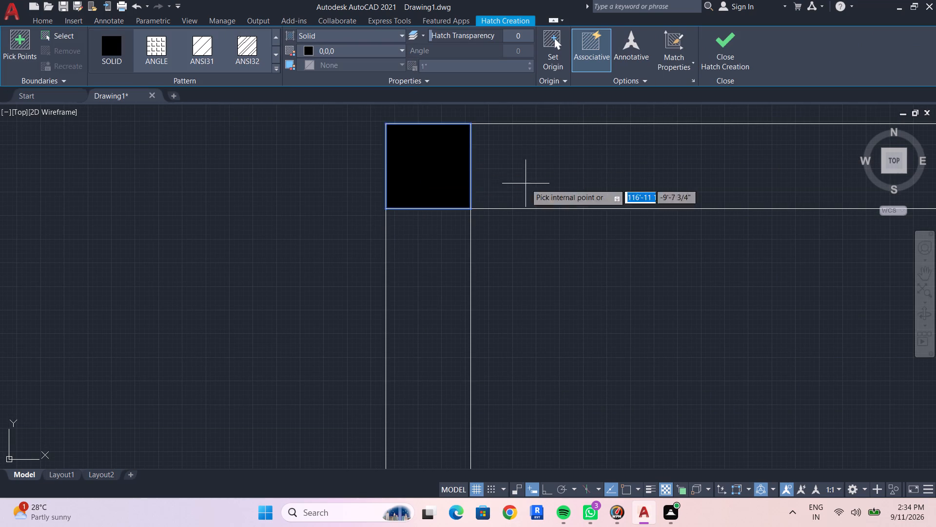
scroll(553, 193, down, 3)
scroll(603, 253, down, 1)
middle_drag(606, 251, 469, 194)
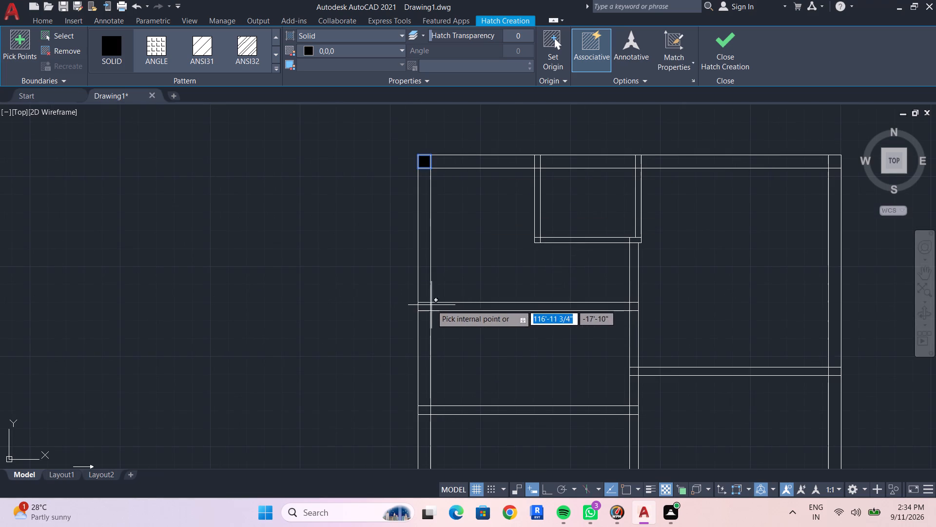
key(Escape)
key(Escape)
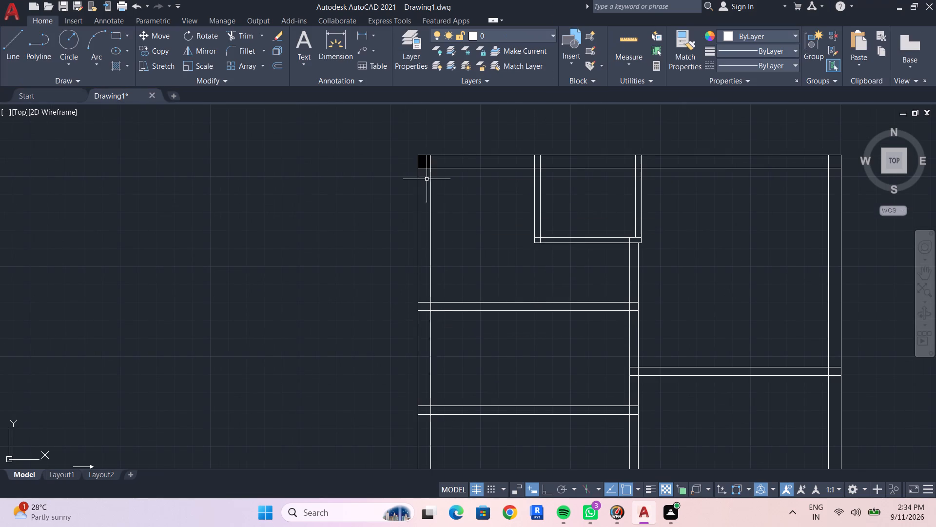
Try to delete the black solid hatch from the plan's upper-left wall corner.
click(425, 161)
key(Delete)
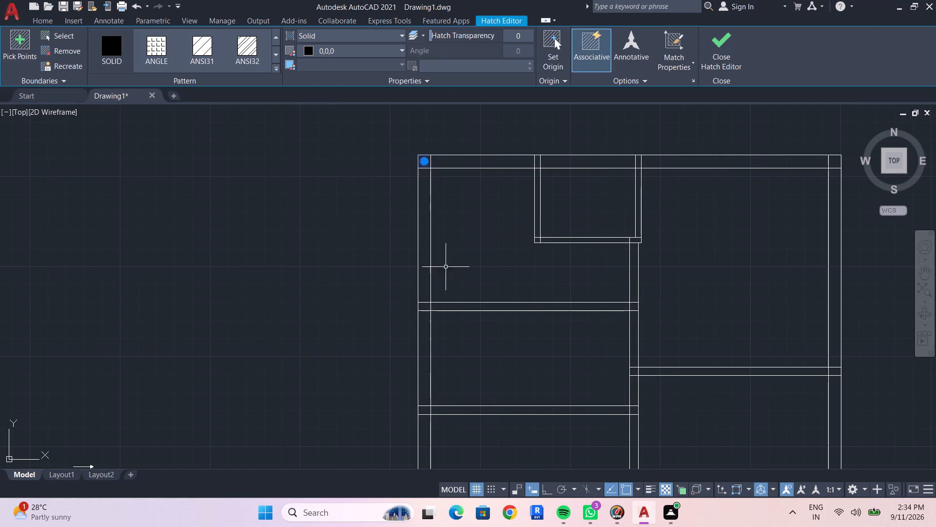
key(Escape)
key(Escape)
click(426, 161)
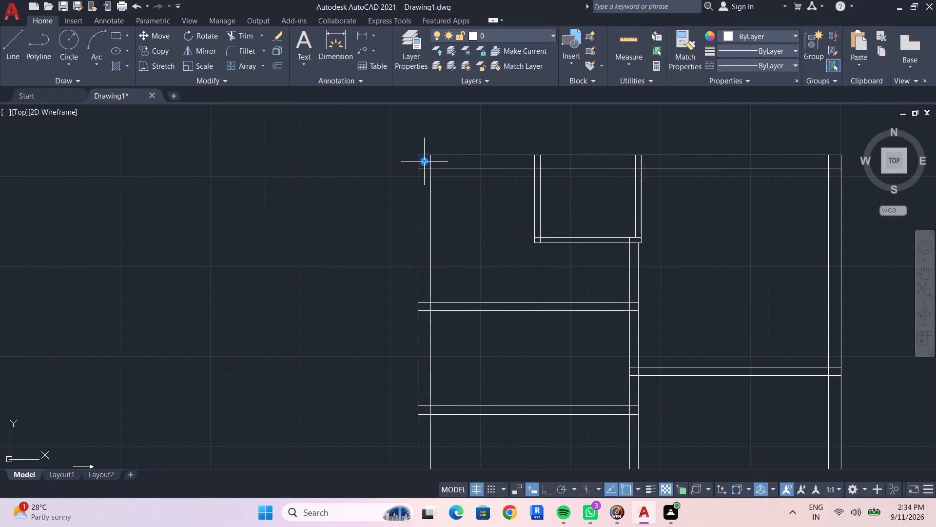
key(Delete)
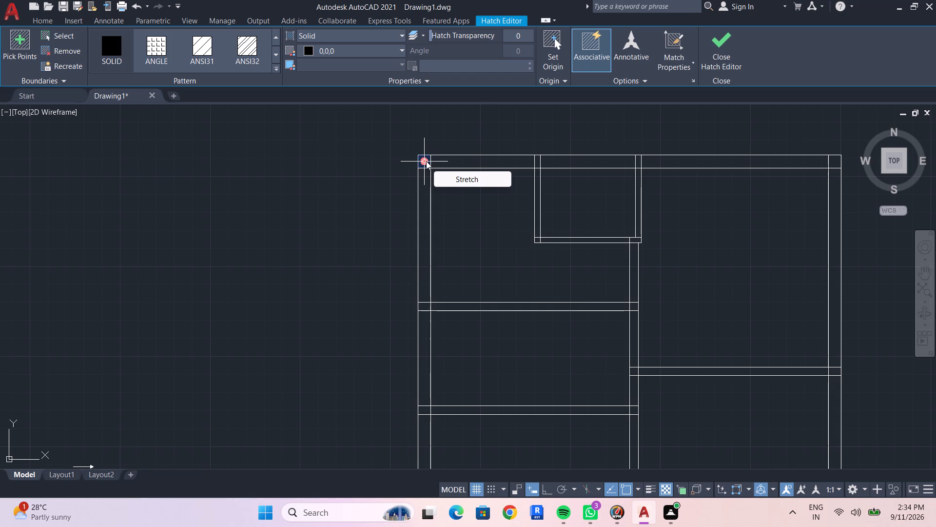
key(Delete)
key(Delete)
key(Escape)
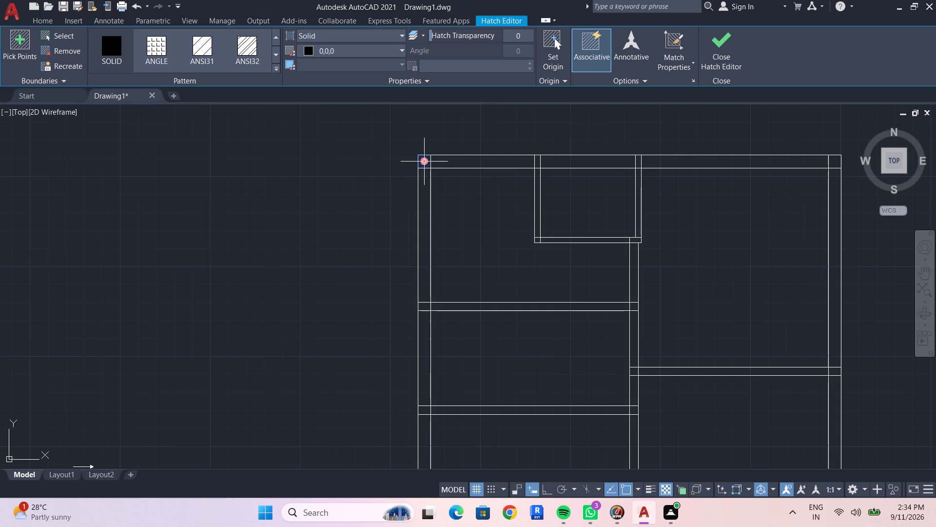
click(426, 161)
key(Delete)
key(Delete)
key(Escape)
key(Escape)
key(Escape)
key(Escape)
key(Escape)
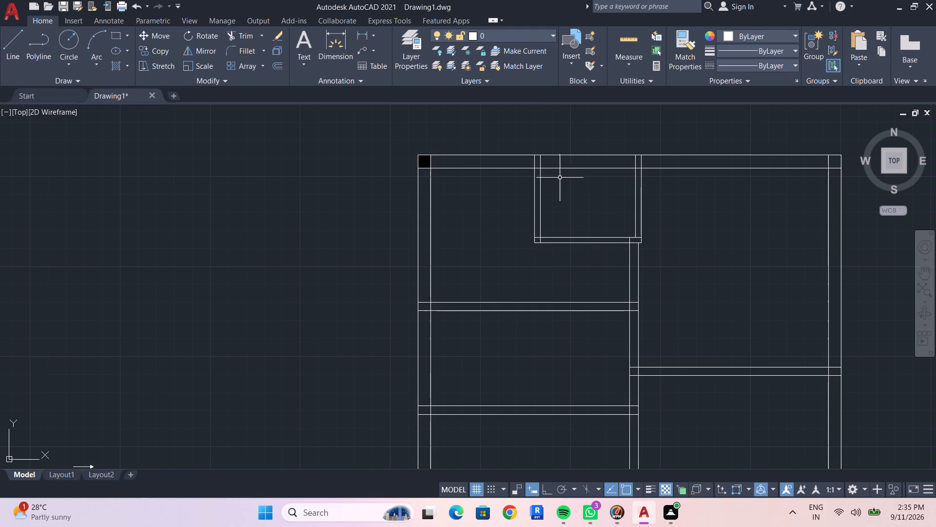
Trim the ends of the small upper room's left wall lines where they cross the top outer wall.
scroll(546, 184, up, 1)
middle_drag(555, 206, 557, 214)
text(TR)
key(space)
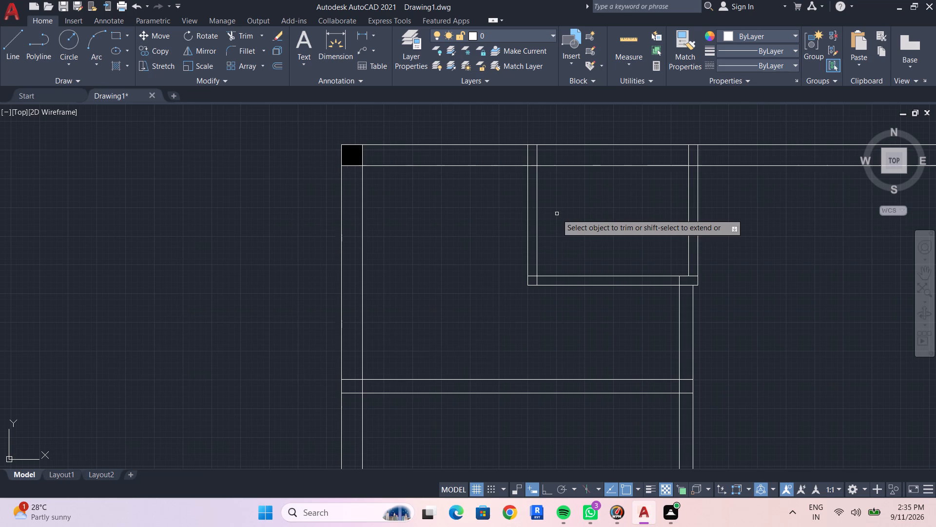
drag(546, 155, 466, 164)
key(Escape)
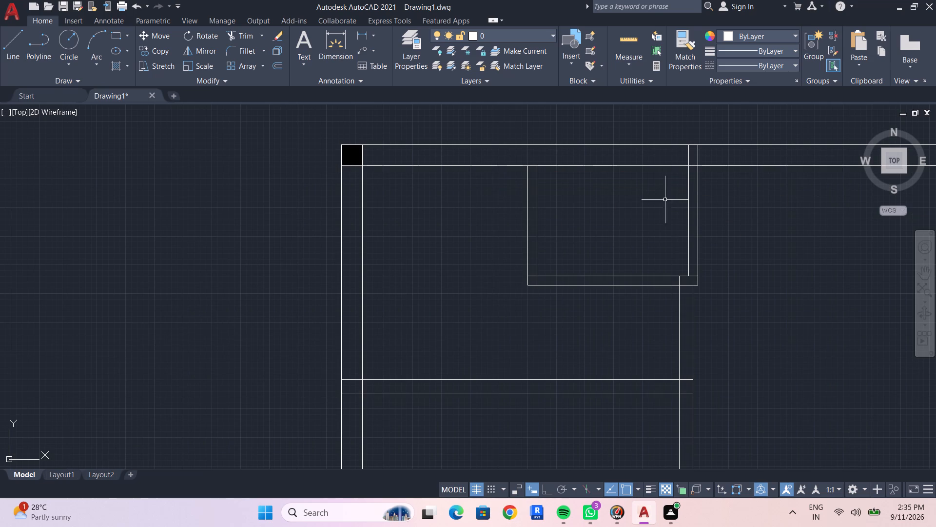
key(Escape)
Draw a column outline 1' wide and 9" deep in the top outer wall, extending left from the small room's right wall, with Ortho on.
scroll(646, 145, up, 1)
middle_drag(644, 150, 598, 169)
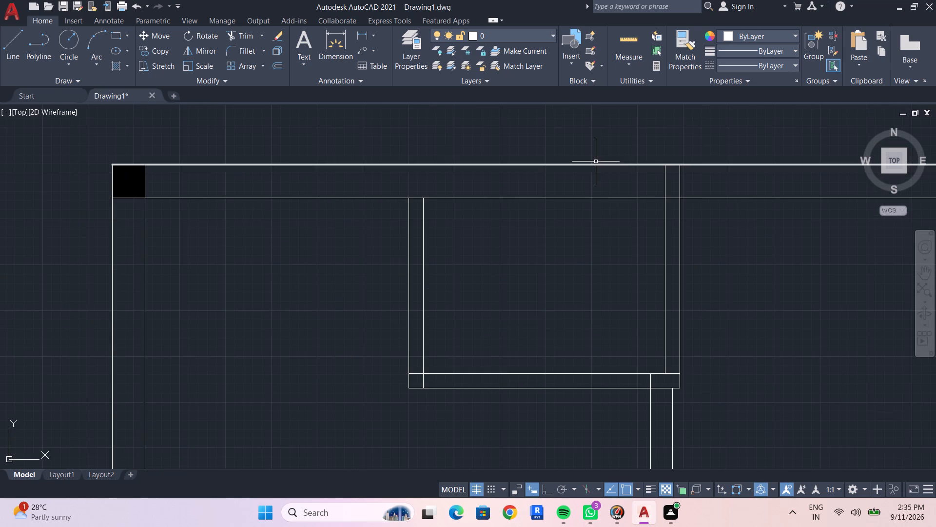
key(Left)
key(l)
key(Return)
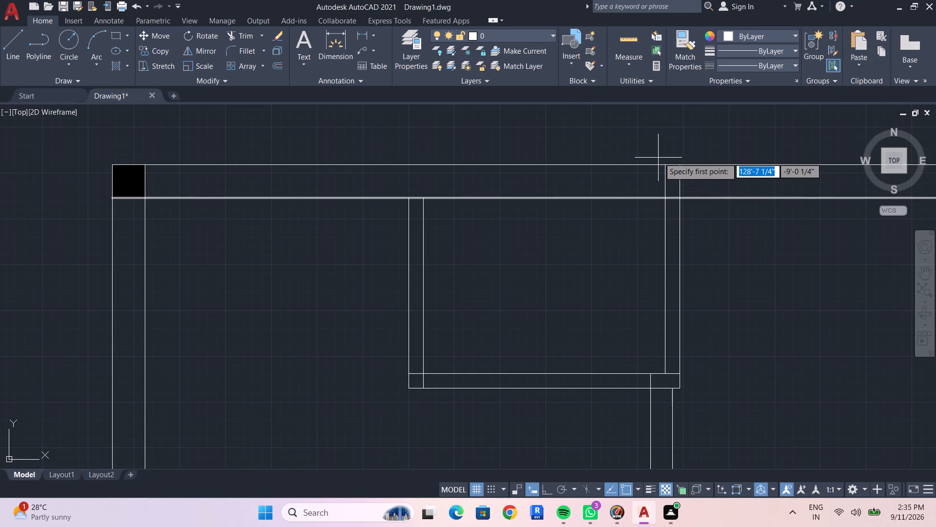
drag(667, 163, 660, 165)
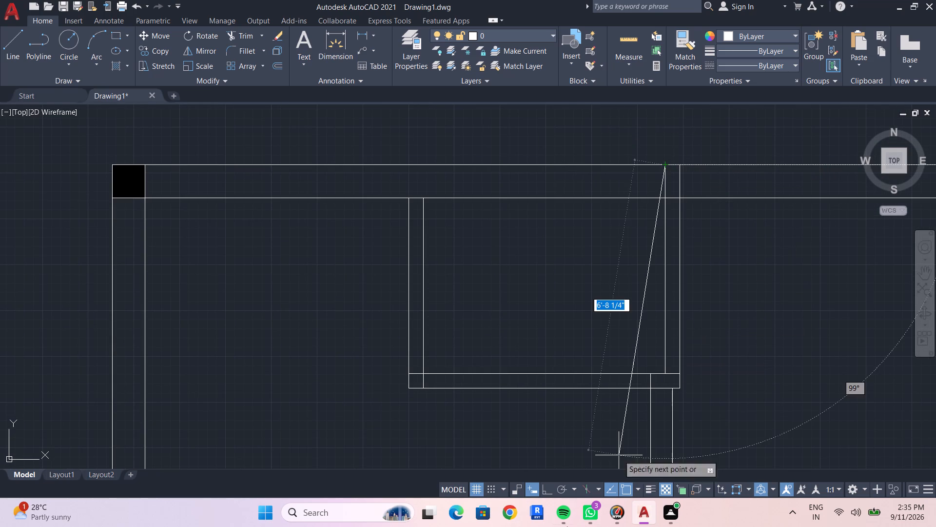
drag(544, 489, 544, 482)
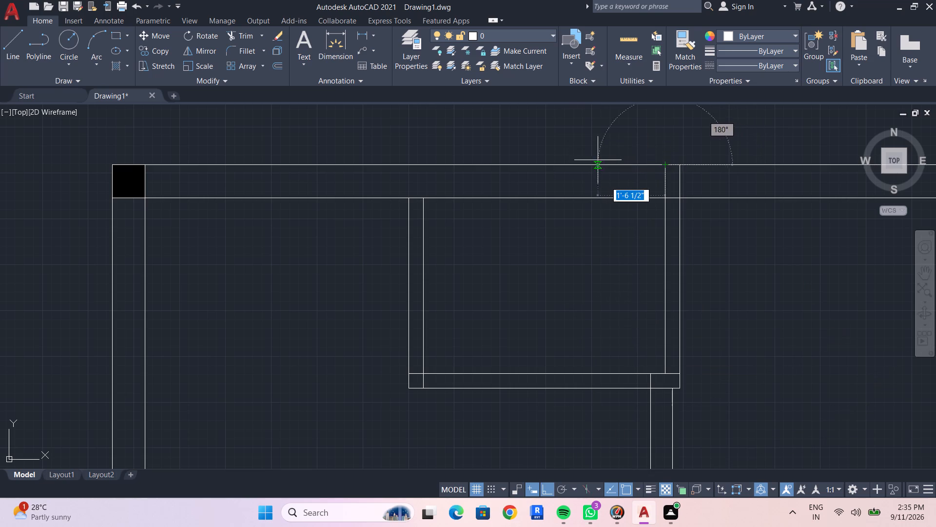
key(1)
text(')
key(space)
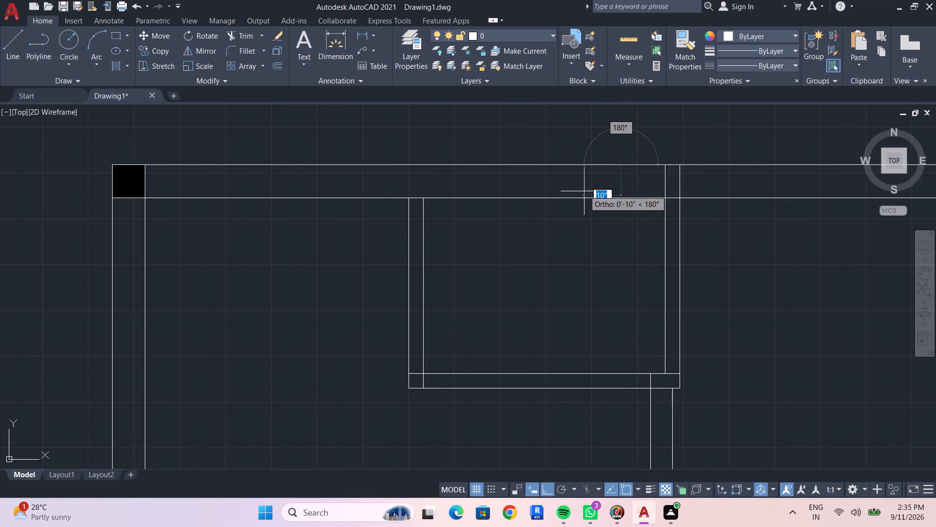
click(623, 195)
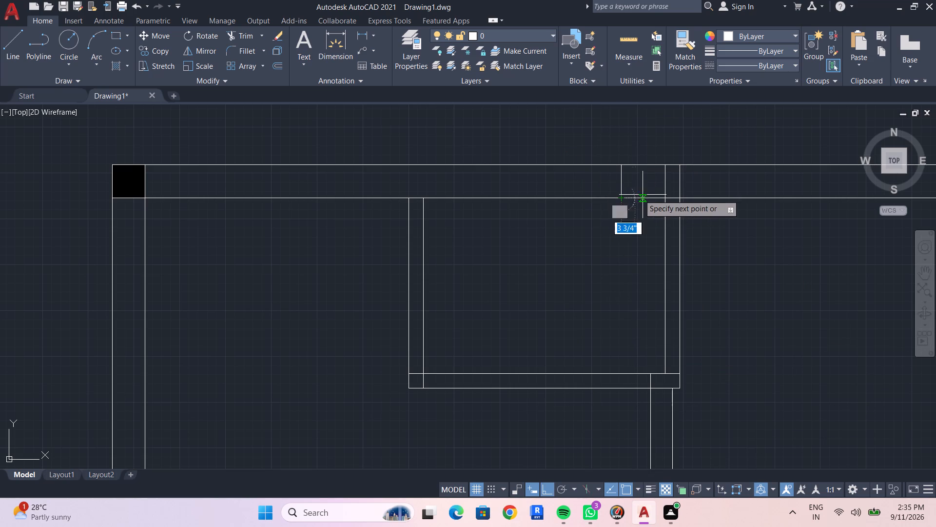
click(664, 199)
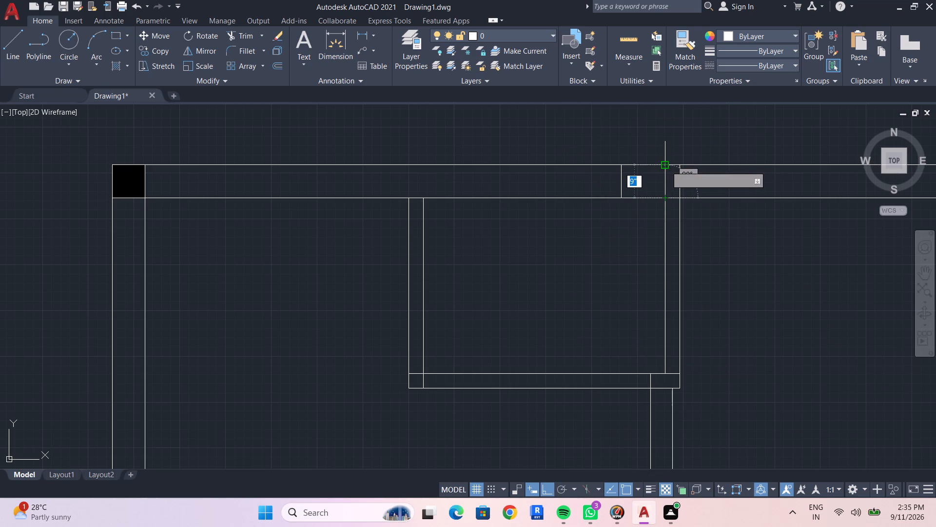
click(666, 166)
key(Escape)
key(Escape)
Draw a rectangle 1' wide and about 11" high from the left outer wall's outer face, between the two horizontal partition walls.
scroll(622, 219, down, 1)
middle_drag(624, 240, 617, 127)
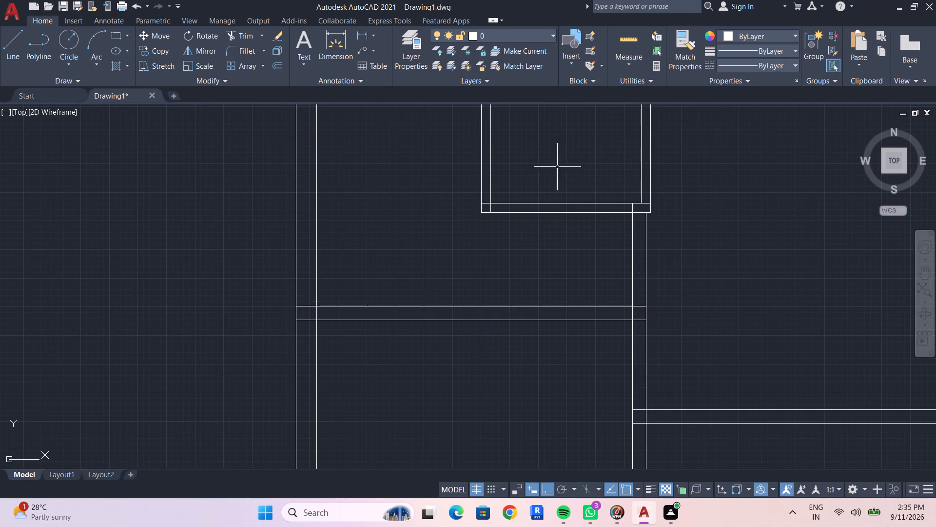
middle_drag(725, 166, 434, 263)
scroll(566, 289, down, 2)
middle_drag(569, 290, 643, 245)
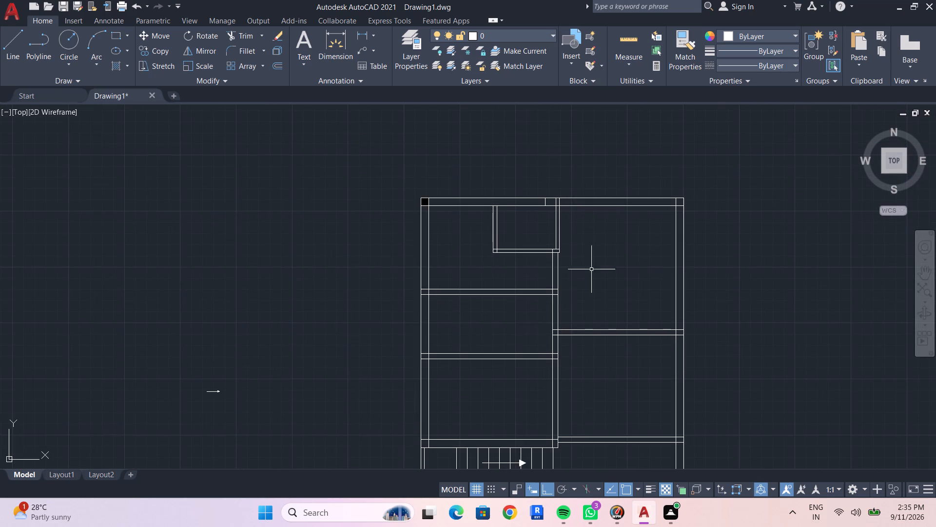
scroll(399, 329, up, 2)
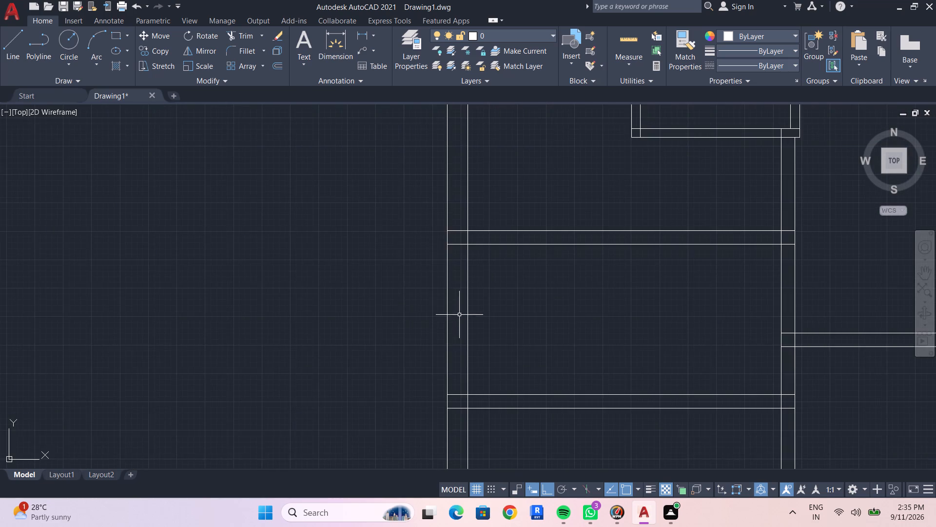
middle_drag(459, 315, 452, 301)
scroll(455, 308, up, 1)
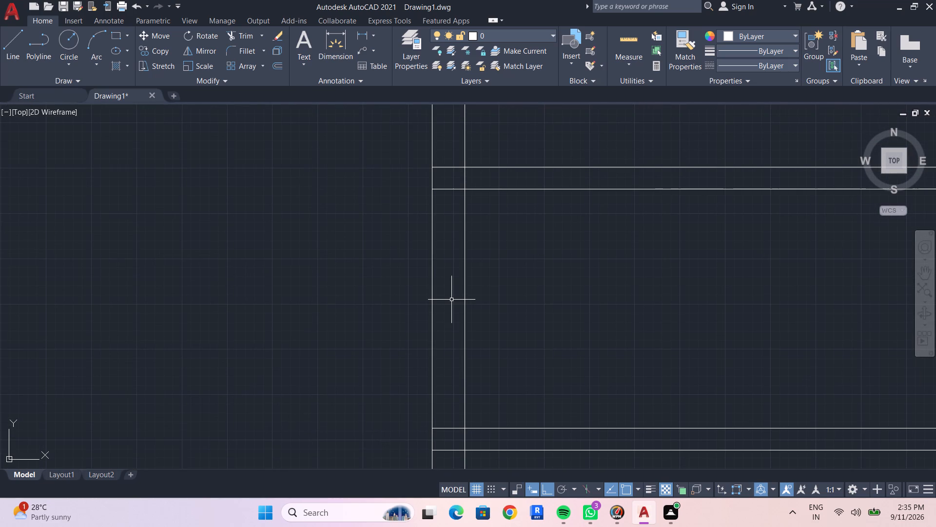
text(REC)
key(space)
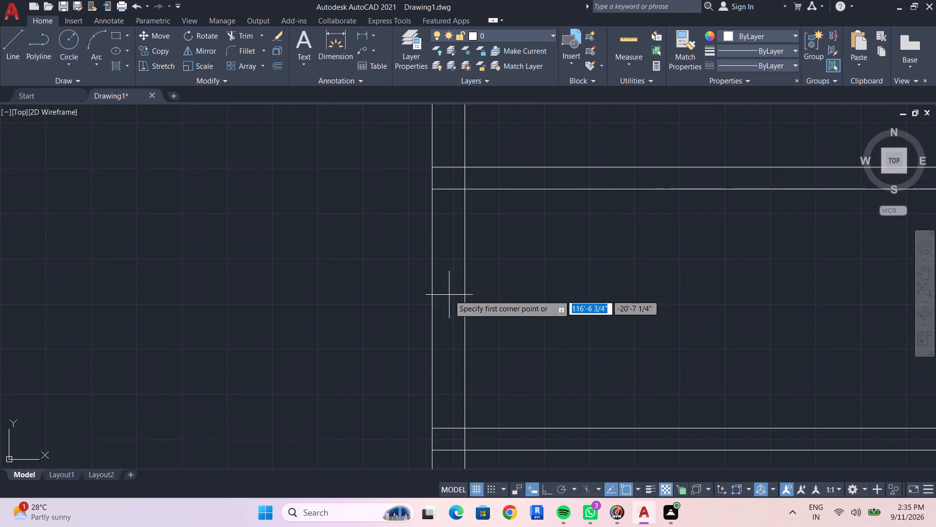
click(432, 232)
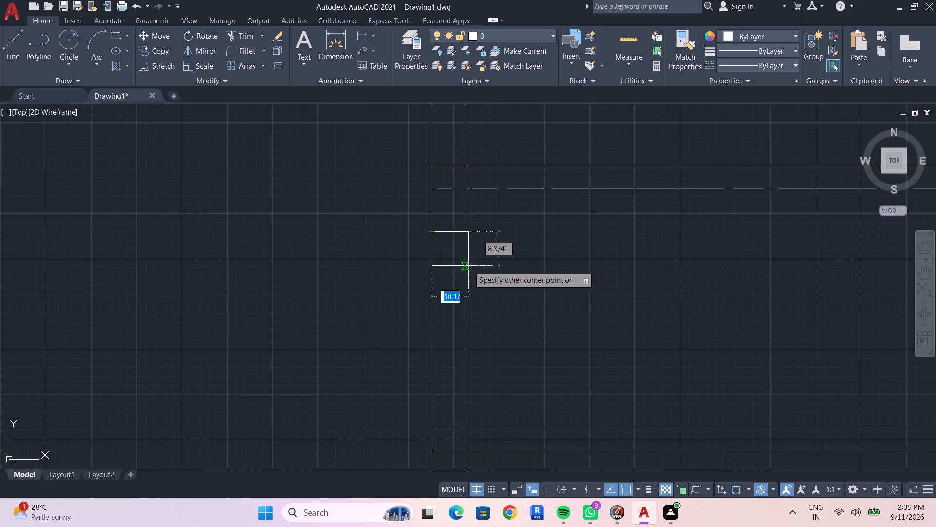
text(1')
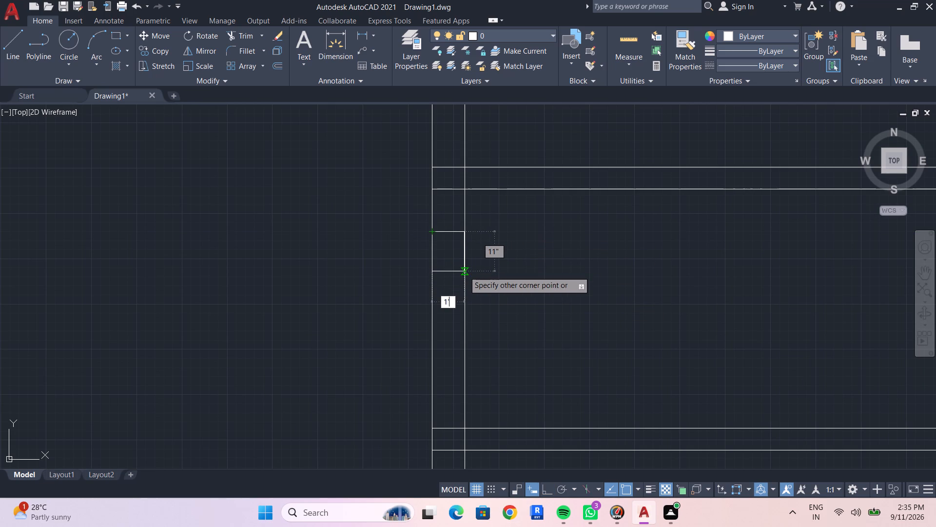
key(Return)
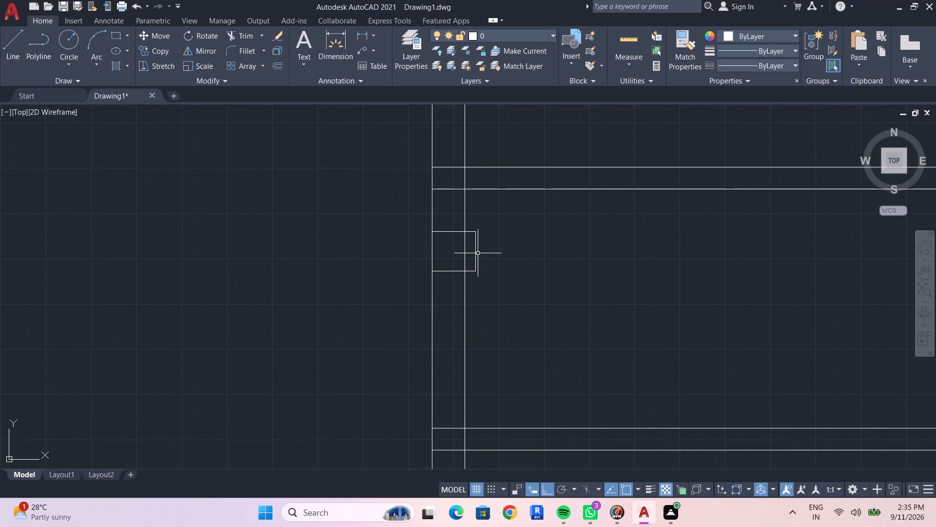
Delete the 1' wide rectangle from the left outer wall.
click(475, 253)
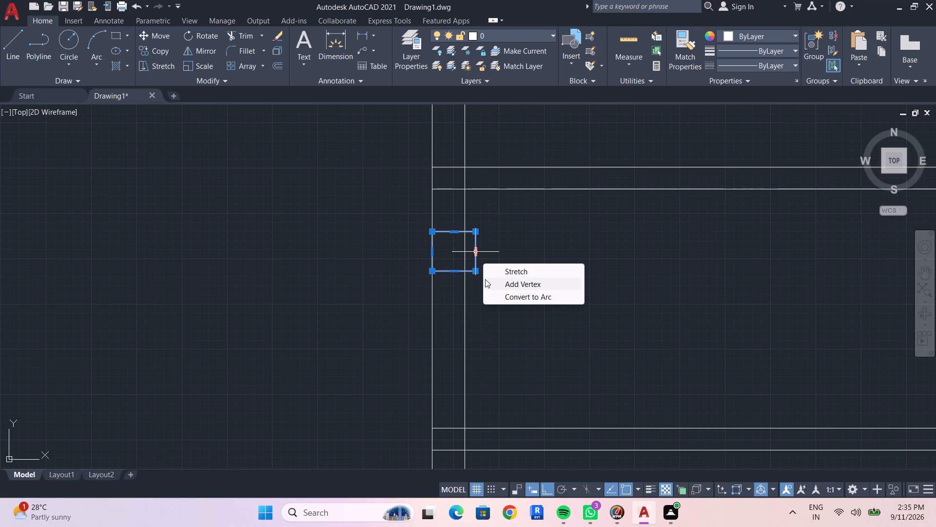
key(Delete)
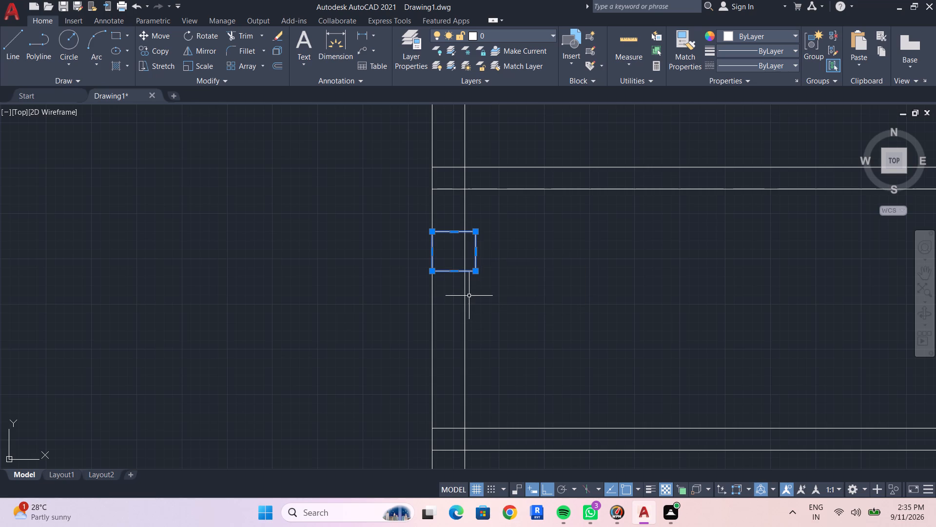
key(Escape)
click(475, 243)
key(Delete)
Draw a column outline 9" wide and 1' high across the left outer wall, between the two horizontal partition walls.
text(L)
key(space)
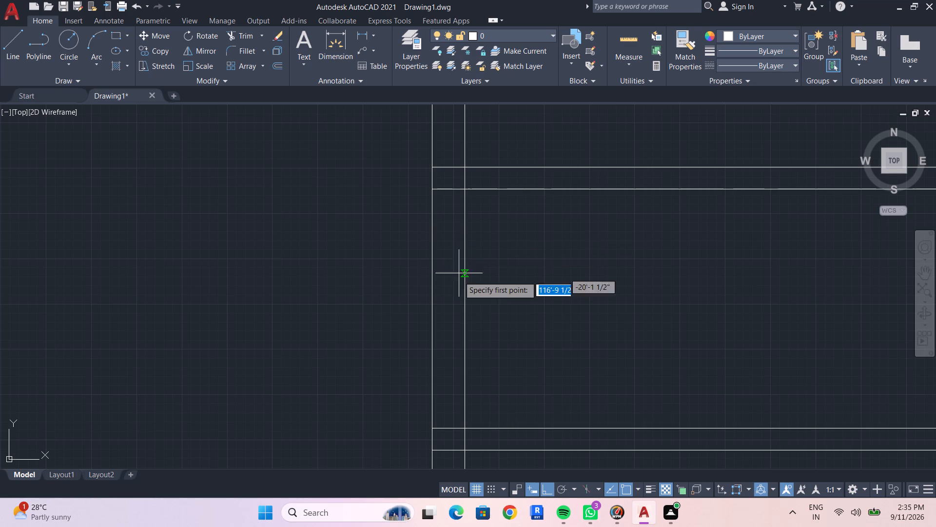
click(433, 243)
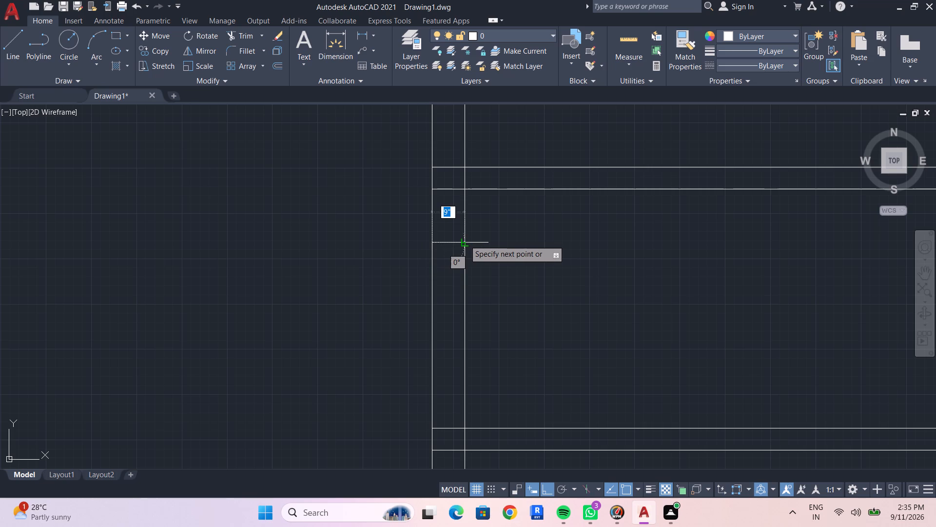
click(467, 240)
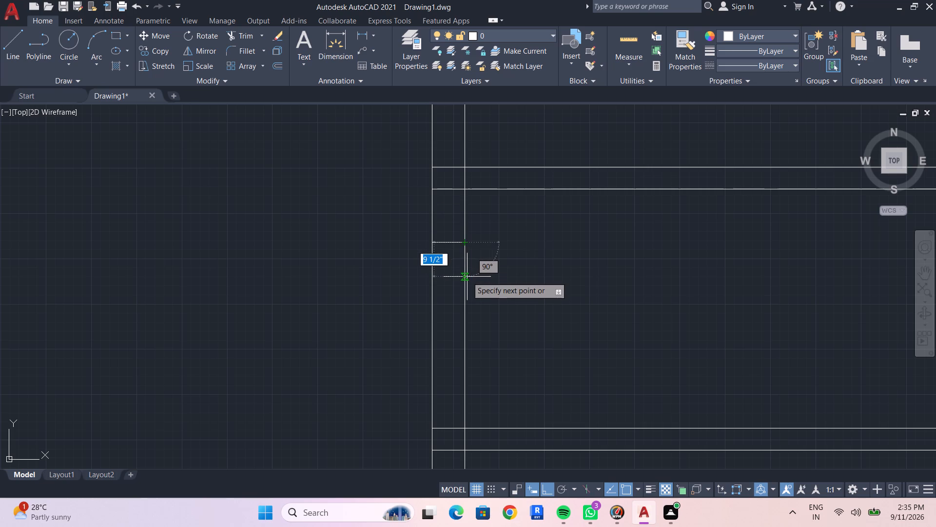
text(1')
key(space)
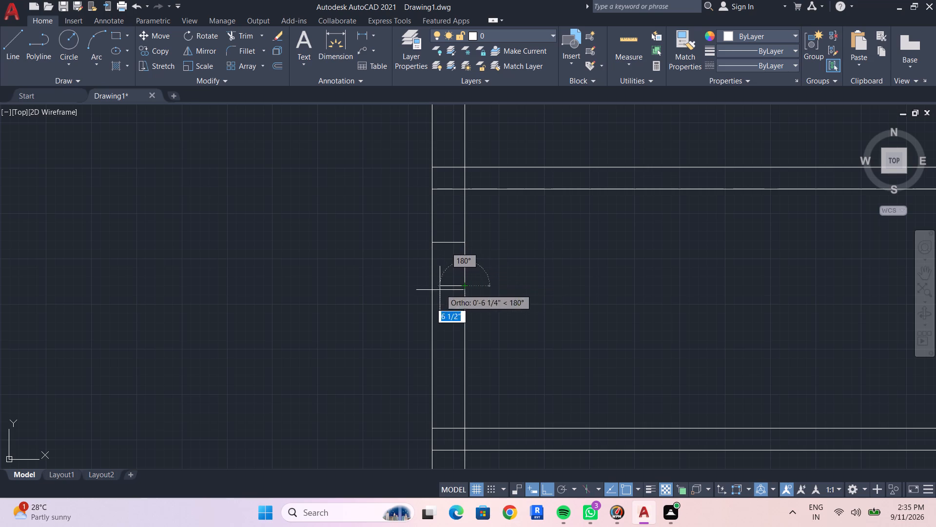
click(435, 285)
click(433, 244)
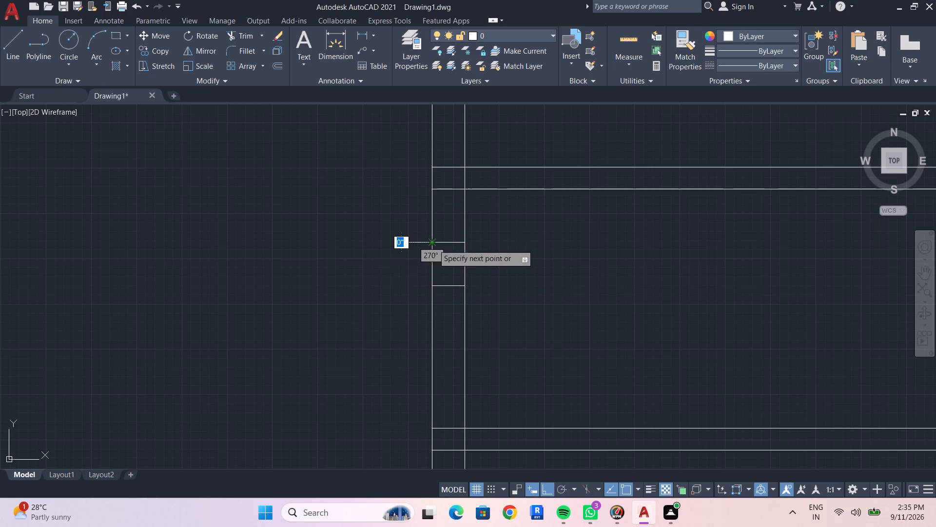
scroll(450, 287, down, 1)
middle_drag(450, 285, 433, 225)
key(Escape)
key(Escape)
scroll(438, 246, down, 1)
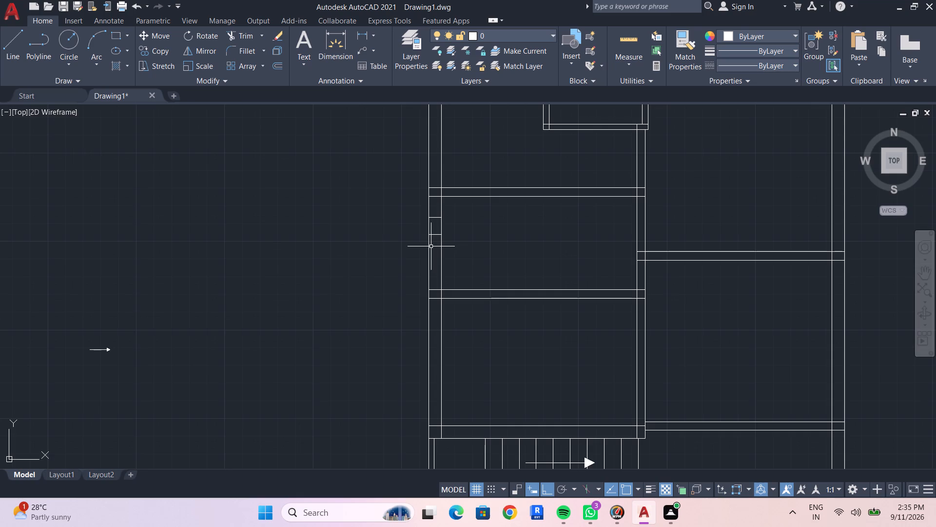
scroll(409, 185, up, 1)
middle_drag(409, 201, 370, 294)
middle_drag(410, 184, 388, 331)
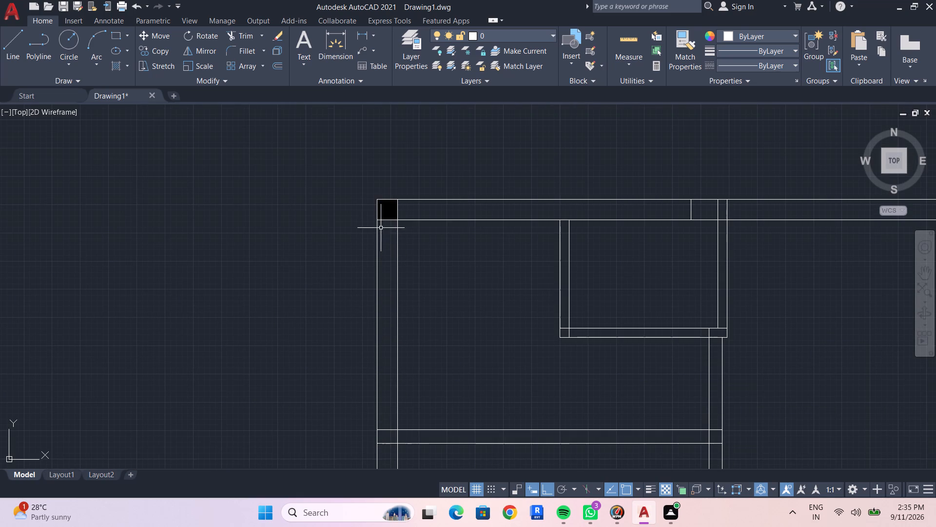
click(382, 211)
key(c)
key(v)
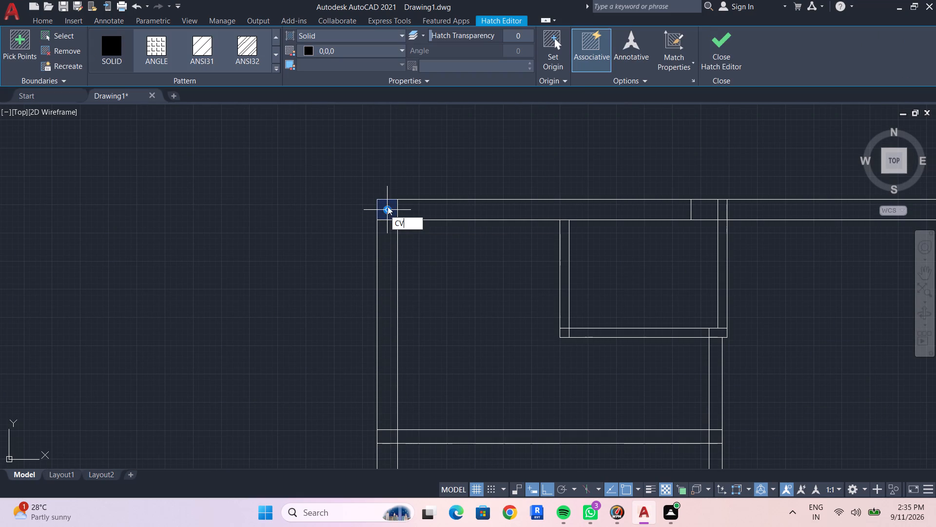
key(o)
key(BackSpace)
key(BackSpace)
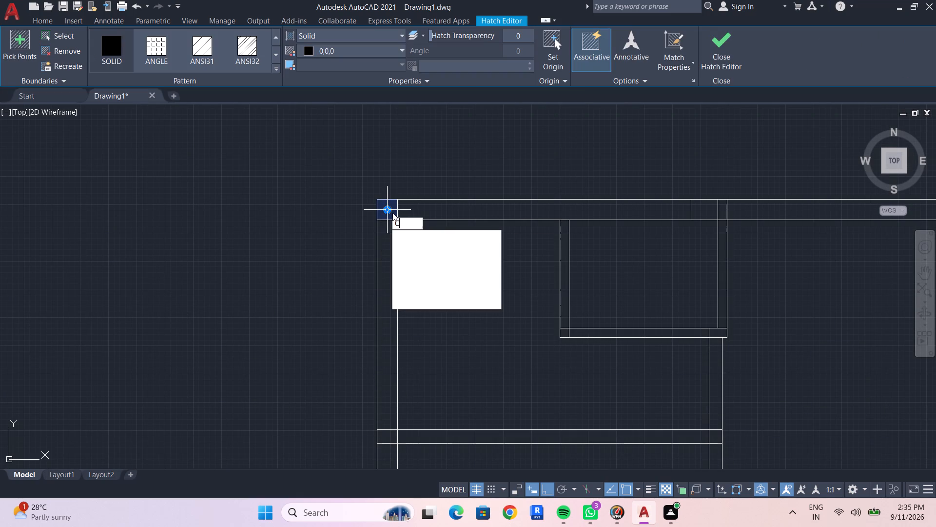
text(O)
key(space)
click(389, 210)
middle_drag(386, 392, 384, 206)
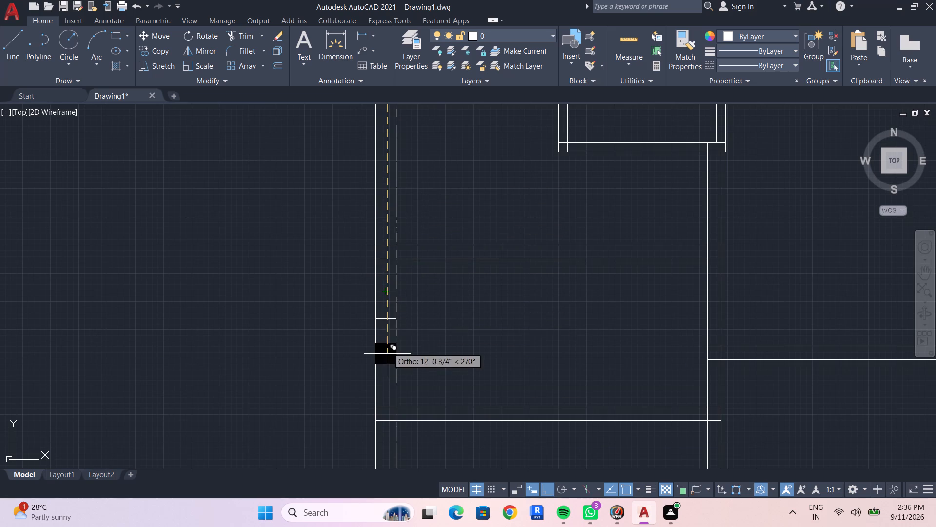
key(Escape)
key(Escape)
Delete the 1' by 9" column outline lines in the top outer wall beside the small room's right wall.
middle_drag(391, 338, 391, 373)
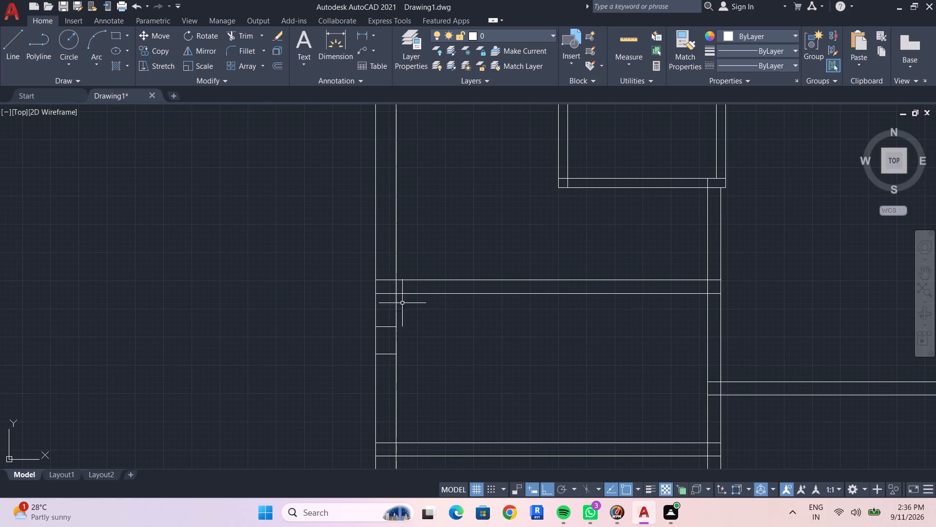
middle_drag(404, 297, 399, 352)
middle_drag(439, 265, 349, 287)
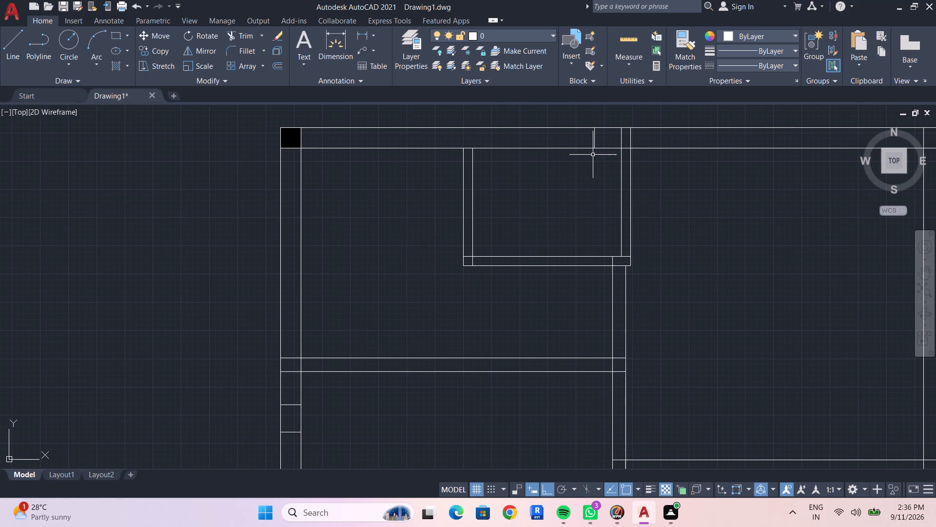
click(594, 139)
key(Delete)
click(607, 129)
key(Delete)
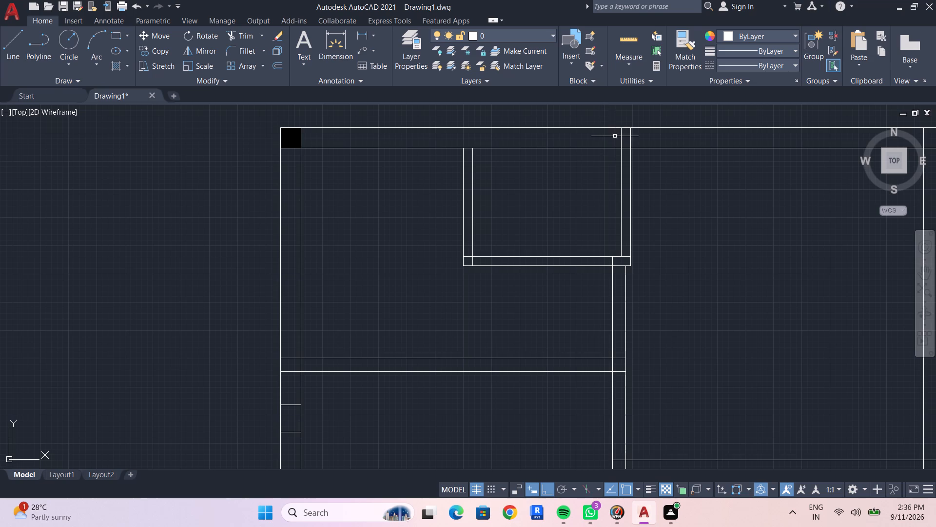
click(622, 139)
key(Delete)
click(612, 147)
key(Delete)
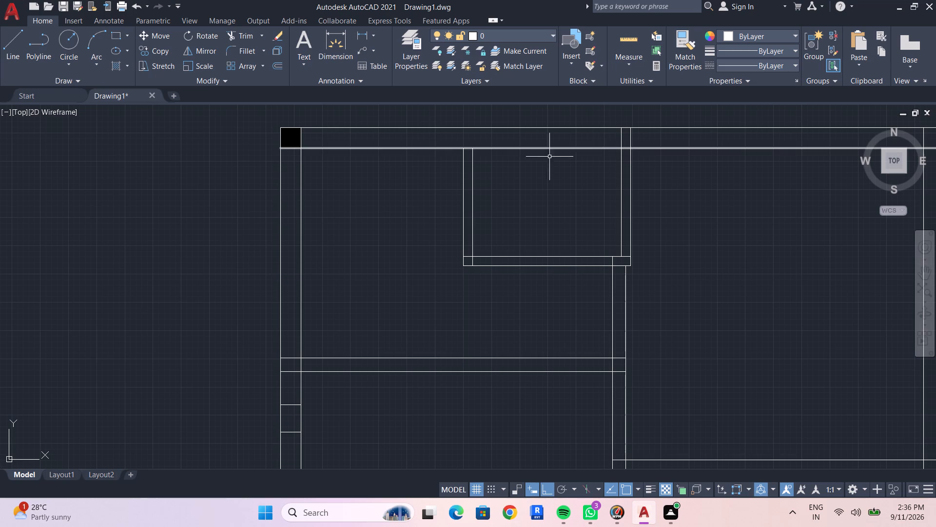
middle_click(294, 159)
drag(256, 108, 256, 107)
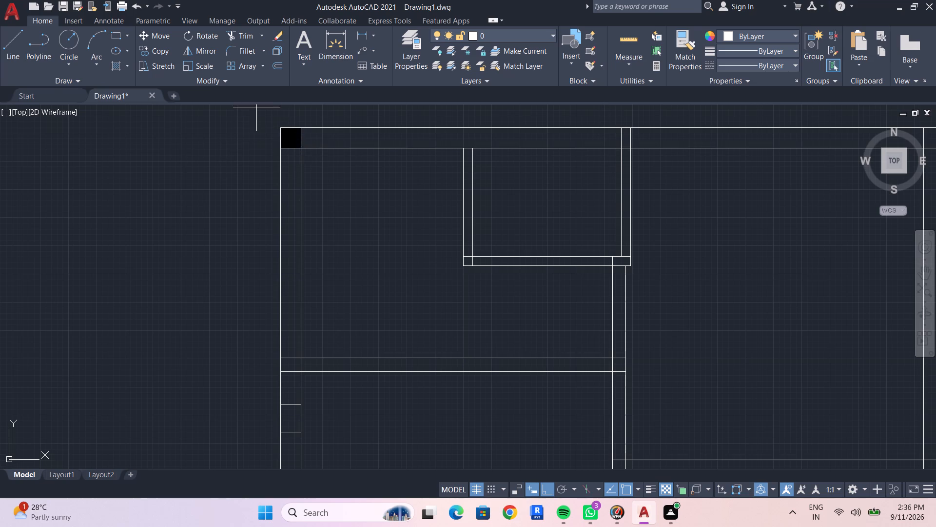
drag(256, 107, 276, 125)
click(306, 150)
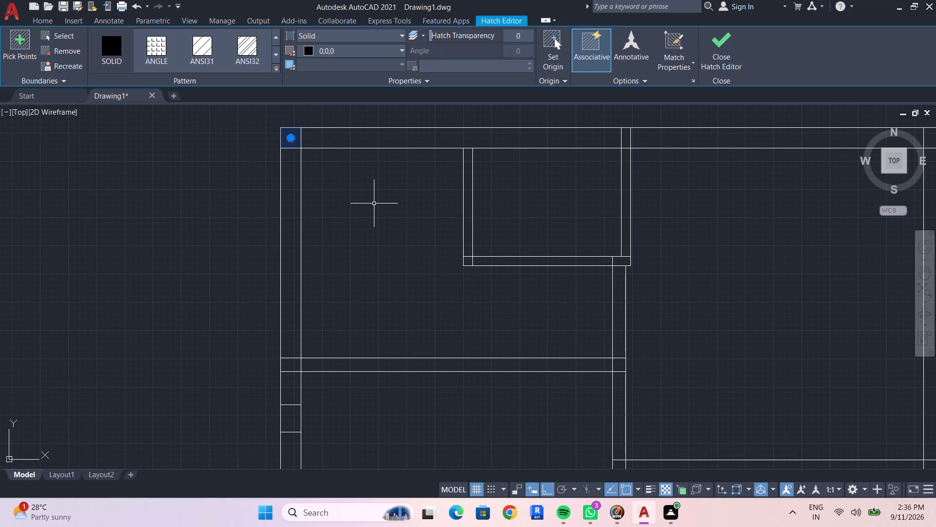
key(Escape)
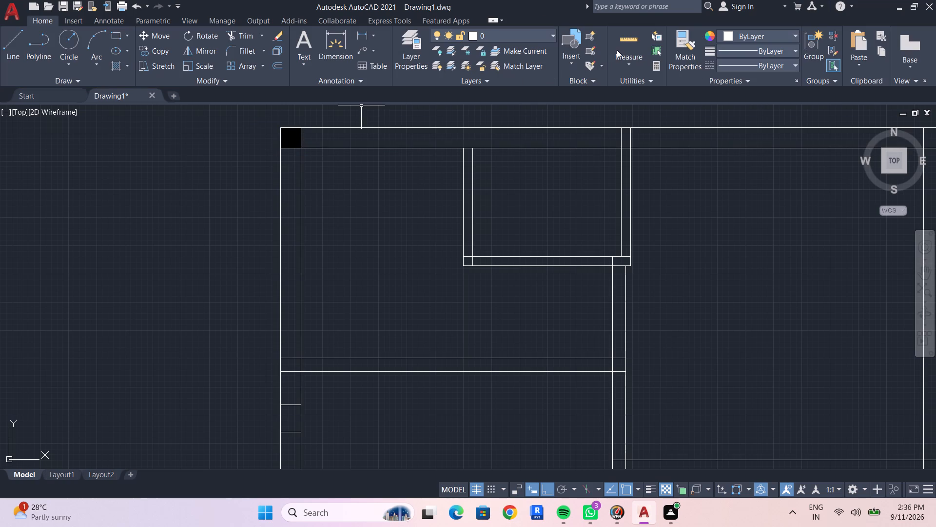
Measure the width and depth of the black-filled column at the plan's upper-left corner.
click(626, 41)
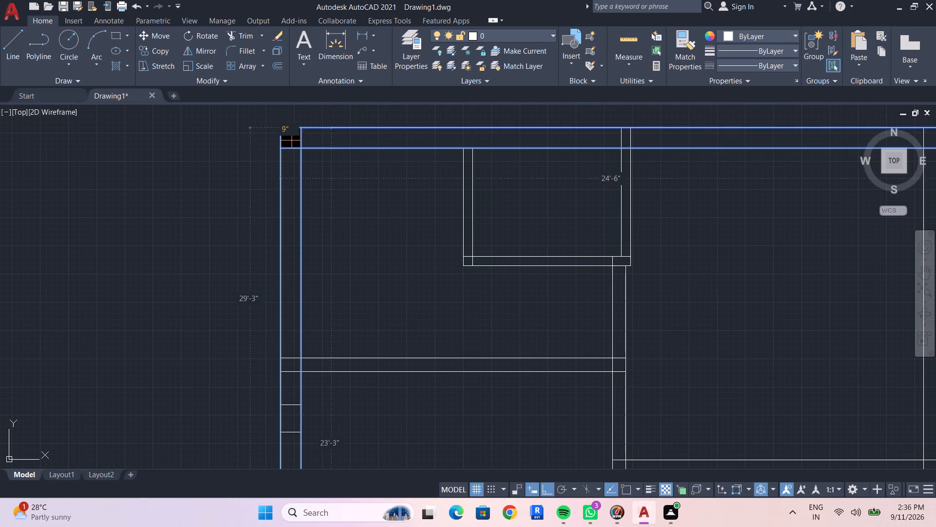
scroll(290, 142, up, 3)
middle_drag(294, 140, 301, 190)
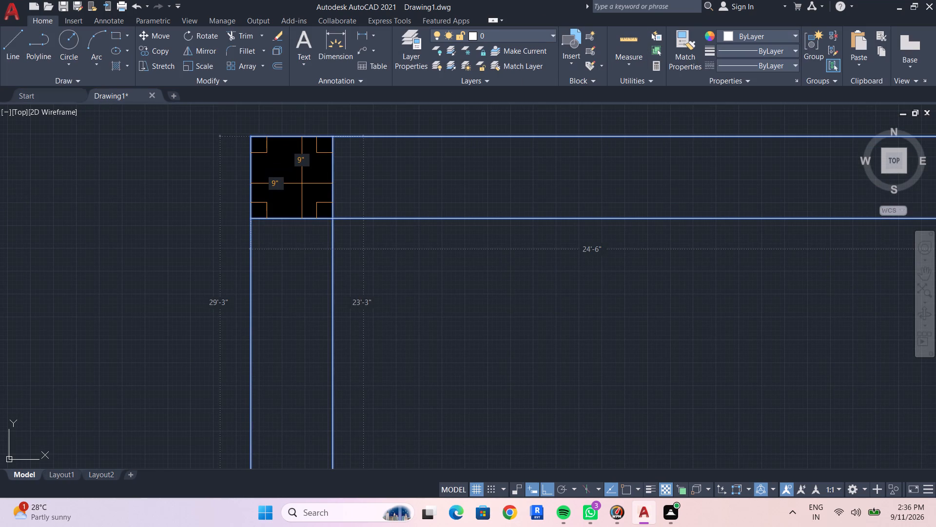
middle_drag(302, 183, 405, 172)
scroll(466, 198, down, 3)
middle_drag(355, 224, 433, 225)
key(Escape)
key(Escape)
key(Escape)
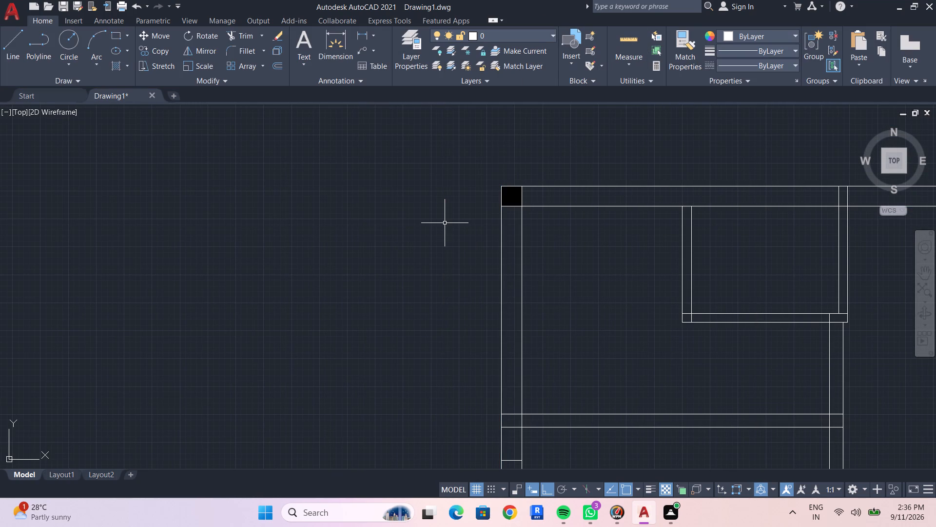
Draw a 9" by 9" square in the empty area left of the plan's upper-left corner.
text(REC)
key(Return)
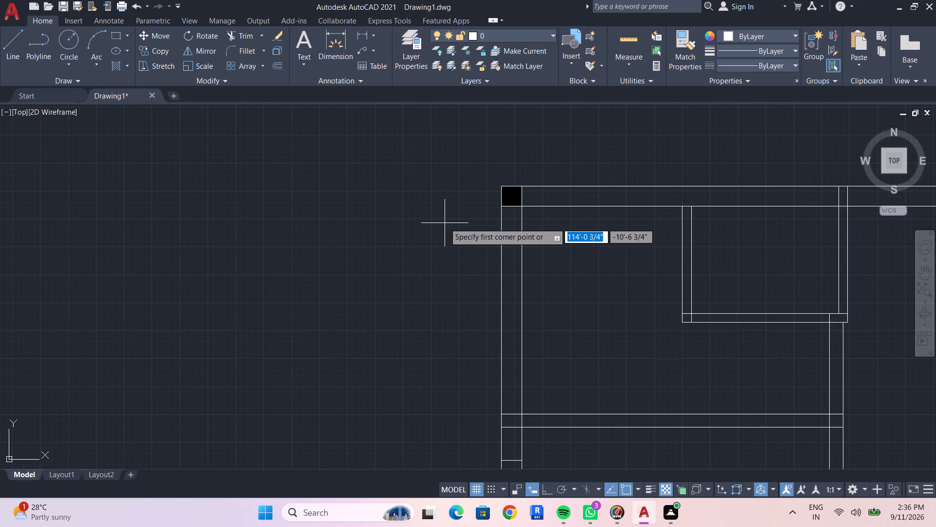
click(334, 208)
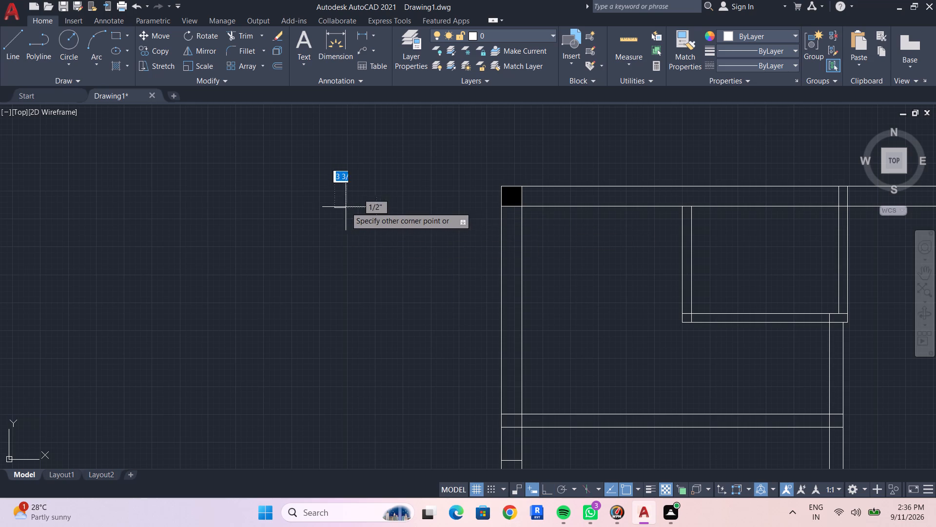
key(9)
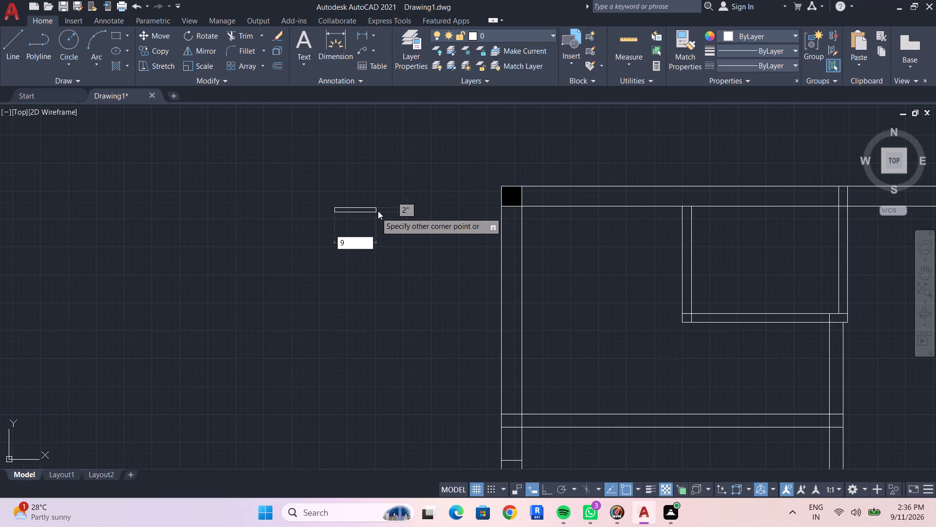
key(shift+colon)
key(BackSpace)
key(shift+quotedbl)
key(Tab)
text(9")
key(Return)
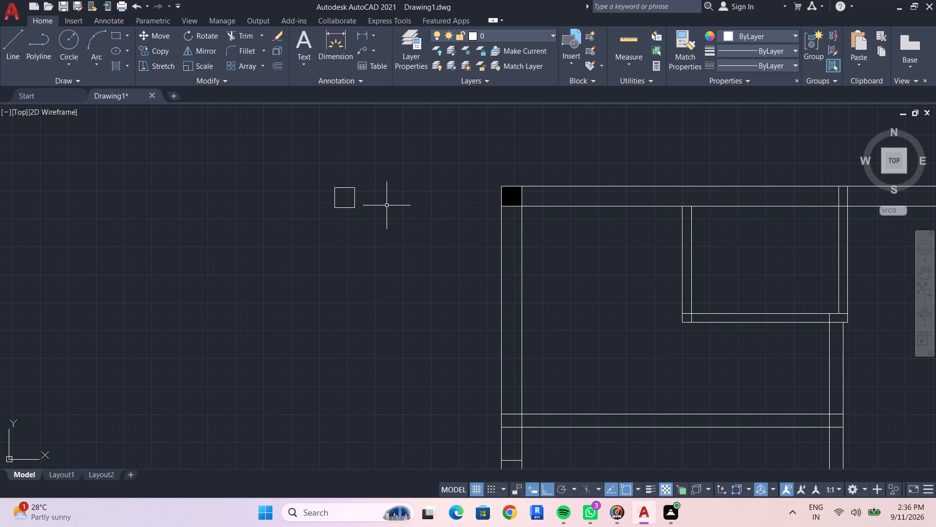
Copy the 9" square by its centre, with Ortho off, into the left outer wall within the 1' high column outline.
drag(287, 158, 330, 233)
click(397, 278)
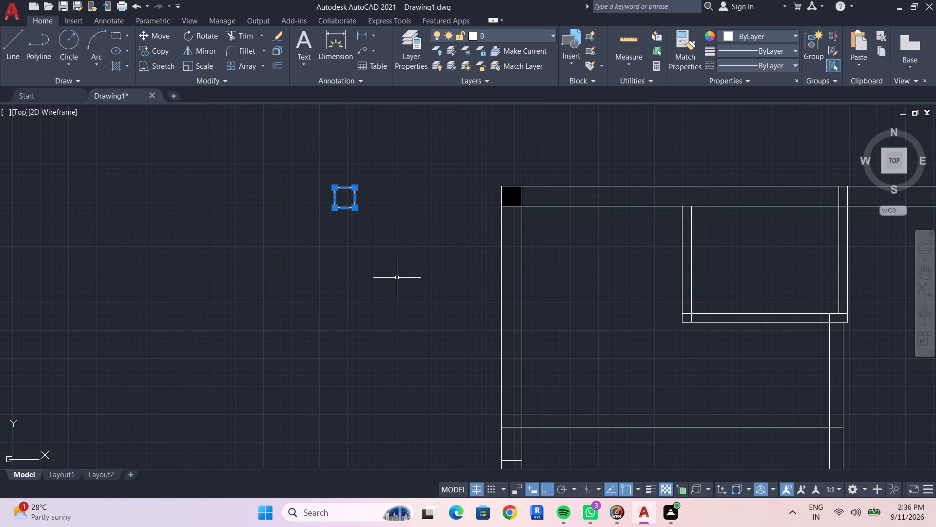
text(CO)
key(space)
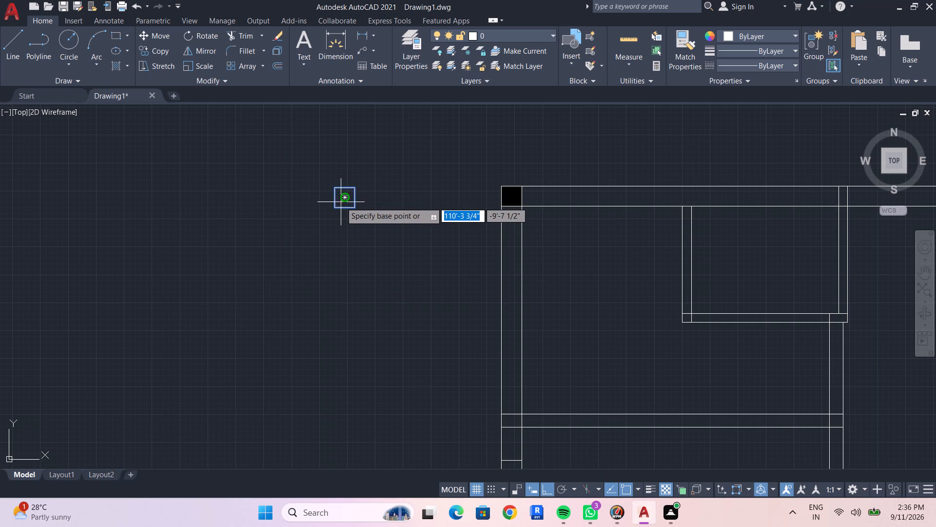
drag(346, 199, 346, 210)
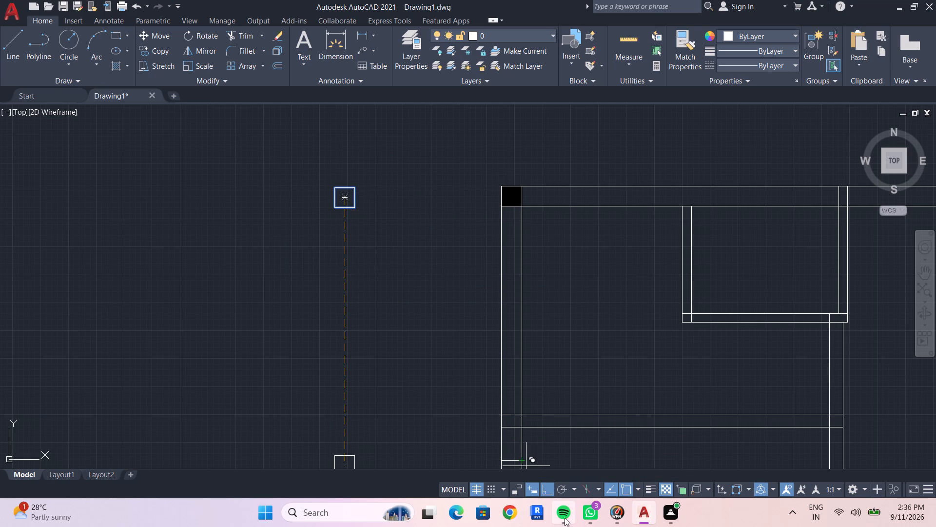
click(548, 484)
middle_drag(547, 442, 442, 251)
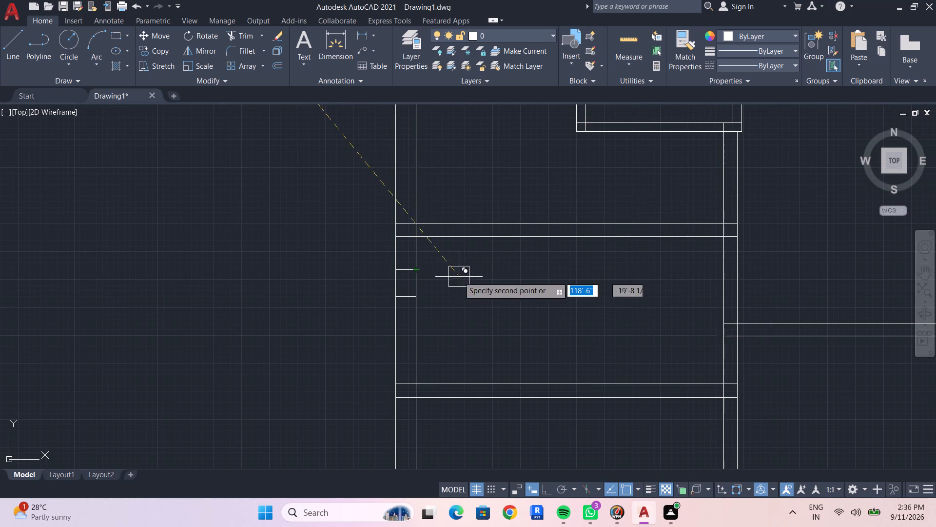
click(406, 283)
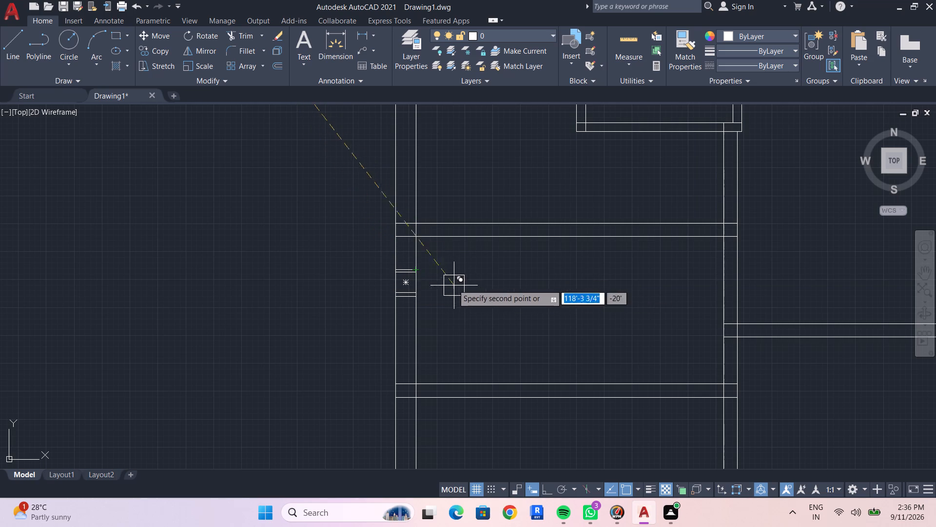
key(Escape)
Delete the two horizontal lines of the 1' high outline just above and below the copied square in the left outer wall.
click(409, 269)
key(Delete)
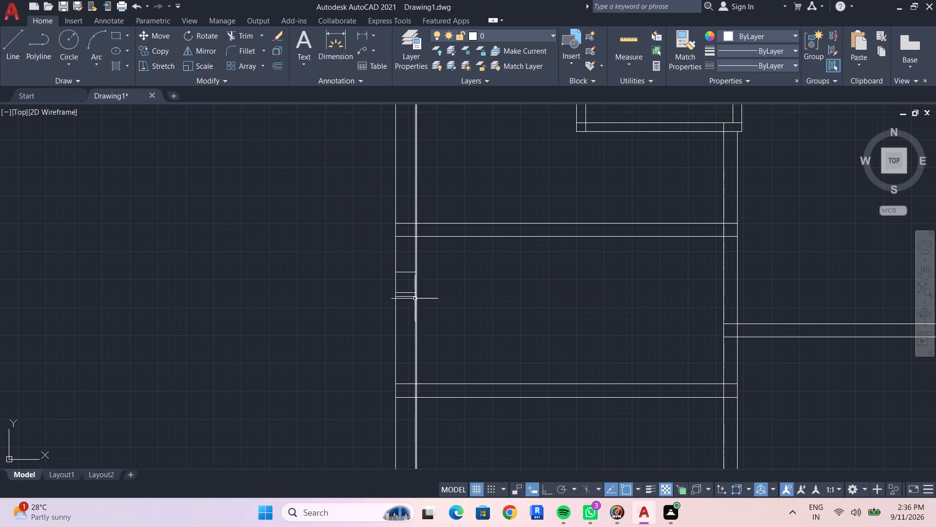
click(413, 297)
key(Delete)
Copy the 9" square left of the plan by its centre into the top outer wall, above the small upper room near its right wall.
middle_drag(483, 316, 467, 358)
scroll(445, 346, down, 1)
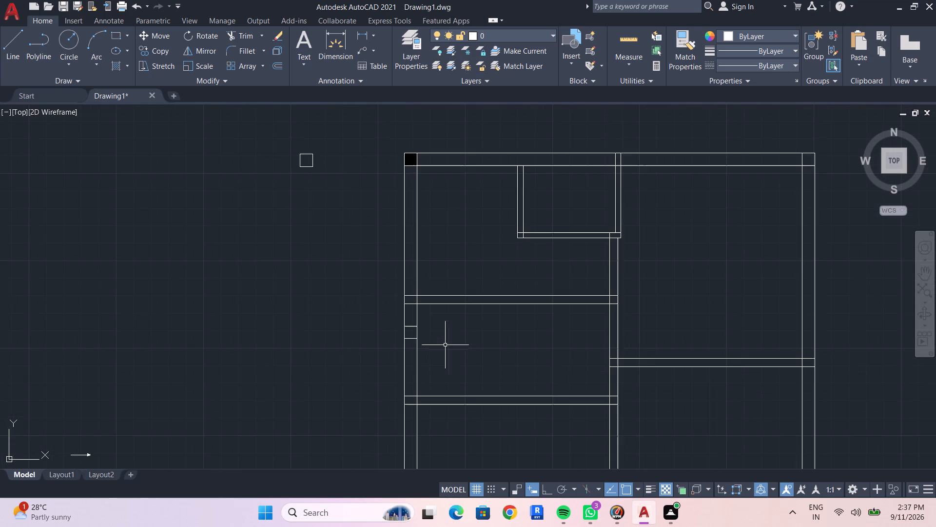
drag(259, 134, 302, 173)
click(329, 216)
text(CO)
key(space)
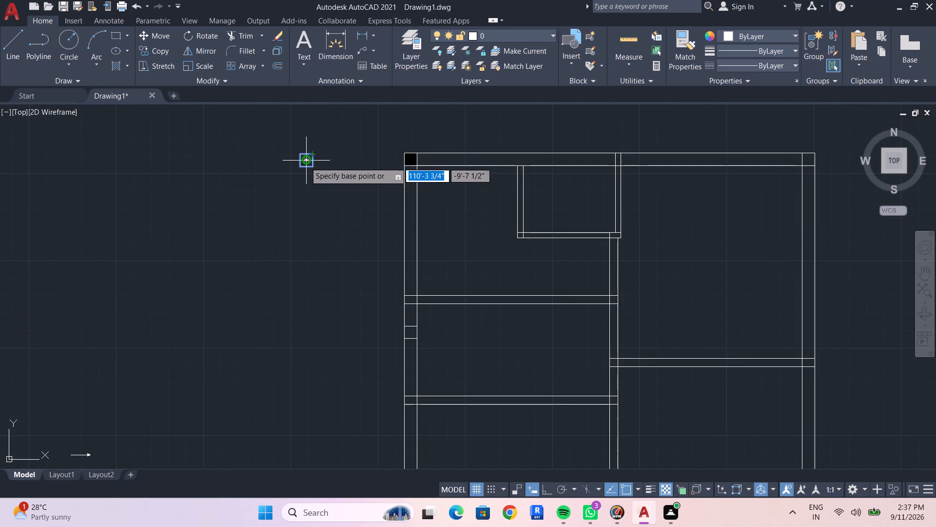
click(305, 162)
scroll(599, 149, up, 1)
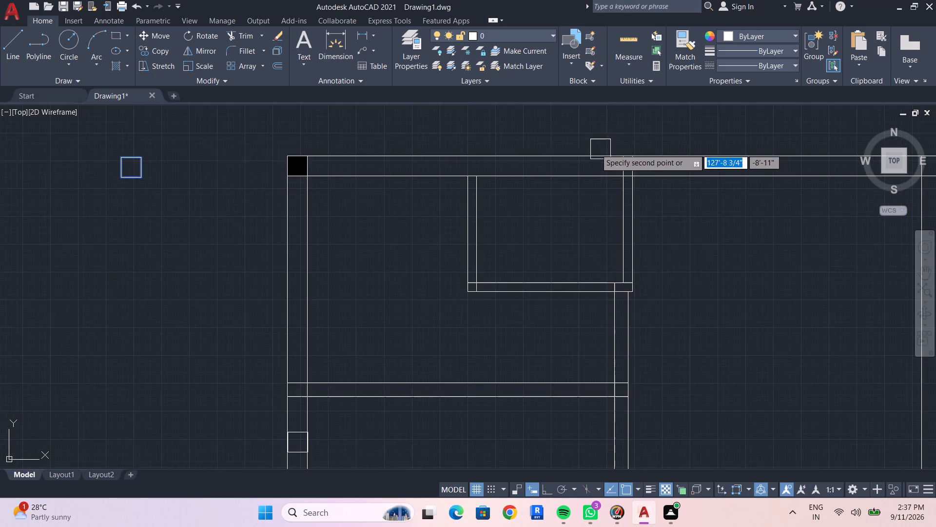
scroll(595, 149, up, 1)
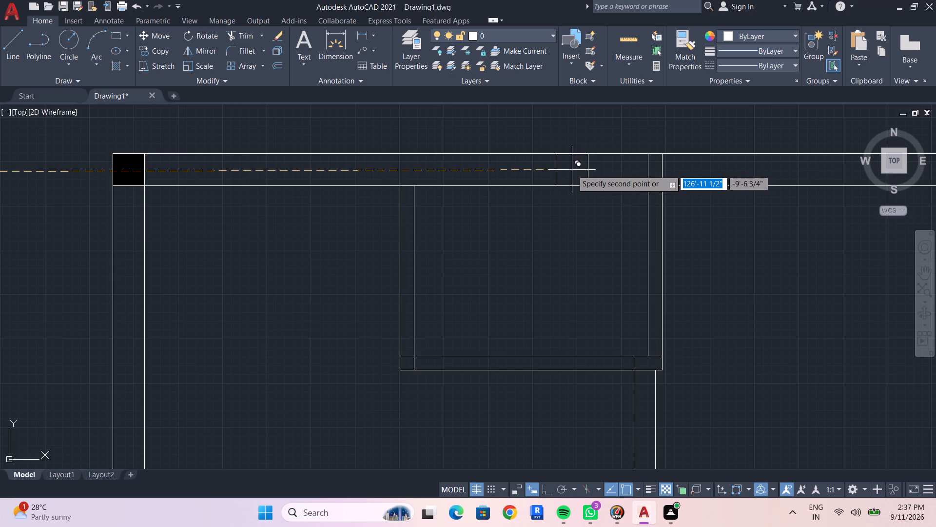
click(572, 170)
Place another copy in the central vertical wall, directly above the right room's middle horizontal wall and flush with its right face.
middle_drag(792, 188, 447, 165)
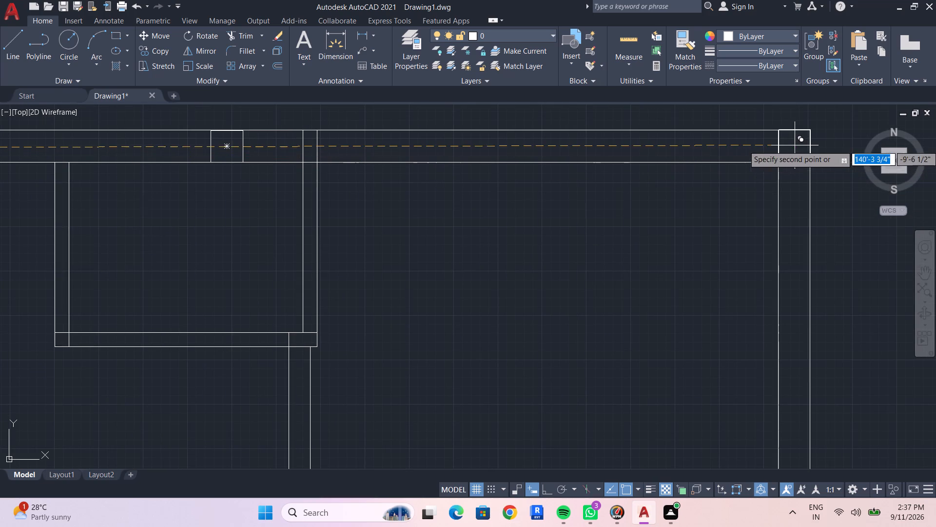
middle_drag(725, 300, 696, 178)
scroll(606, 284, down, 3)
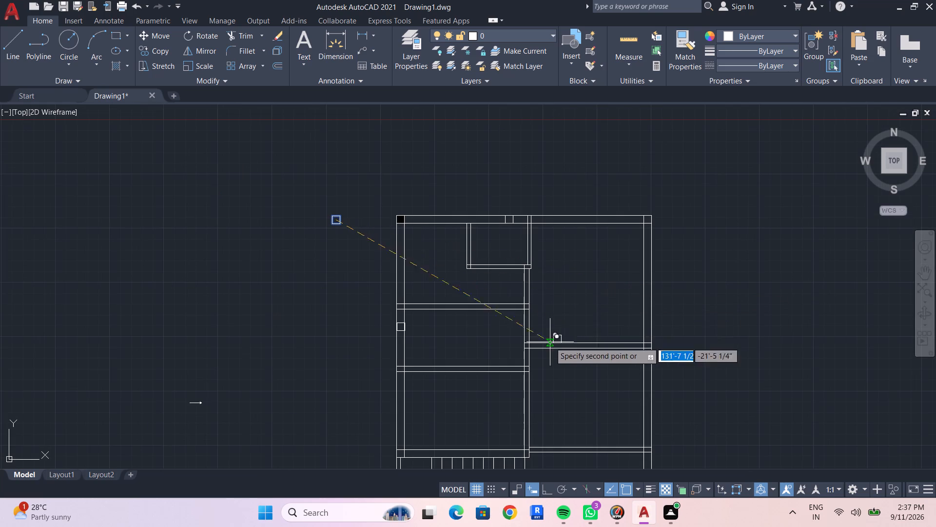
scroll(524, 348, up, 3)
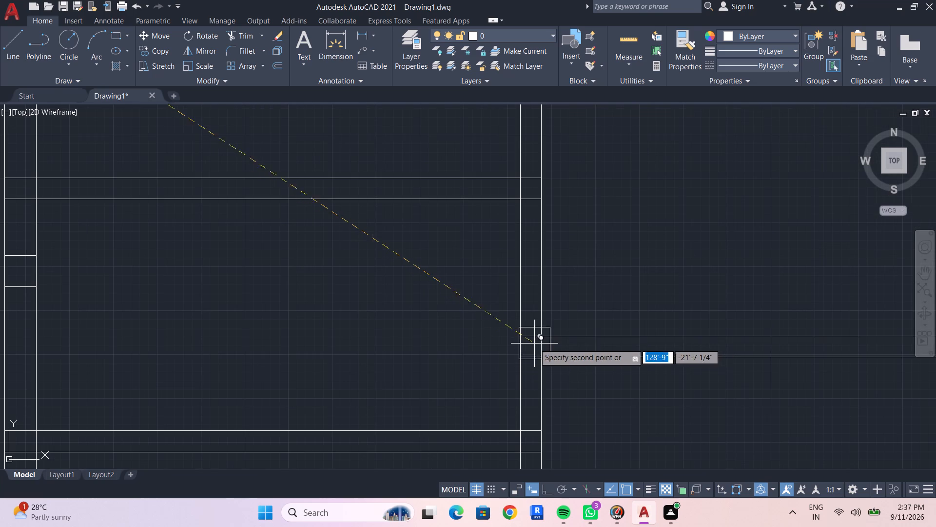
scroll(531, 345, up, 3)
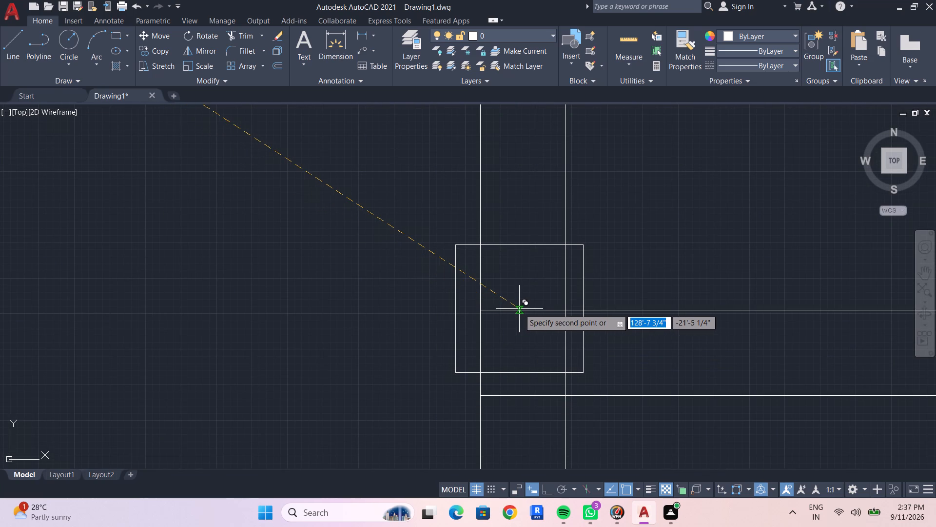
click(502, 247)
Place another copy of the square in the right outer wall, directly above its junction with the middle horizontal wall.
scroll(511, 264, down, 1)
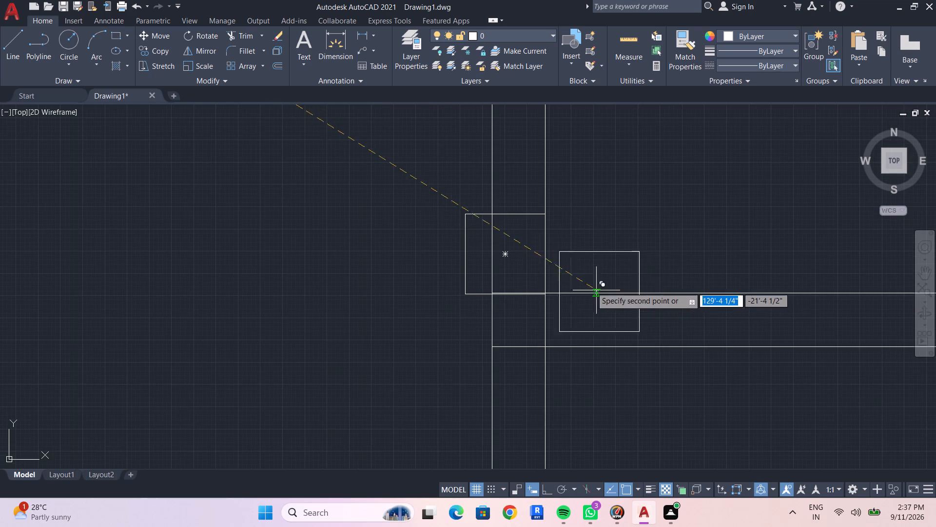
scroll(591, 286, down, 3)
scroll(629, 297, down, 1)
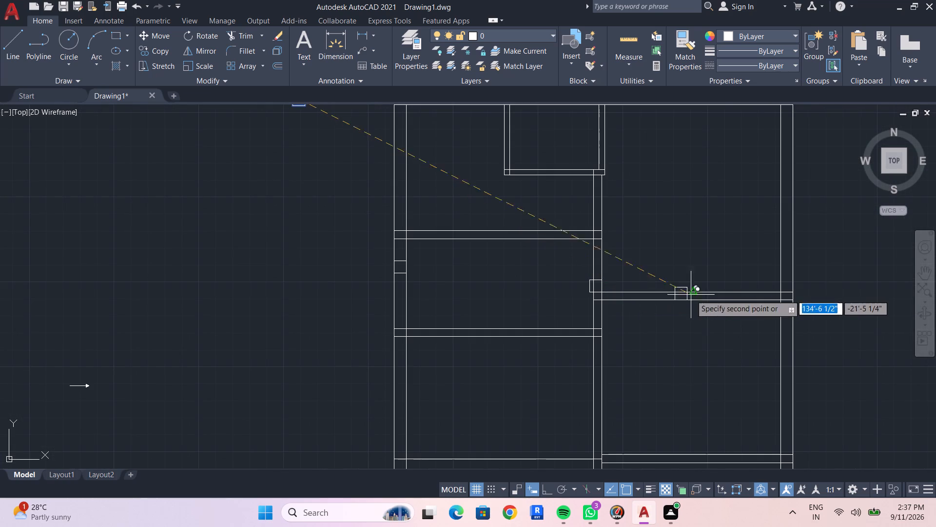
middle_drag(712, 295, 490, 282)
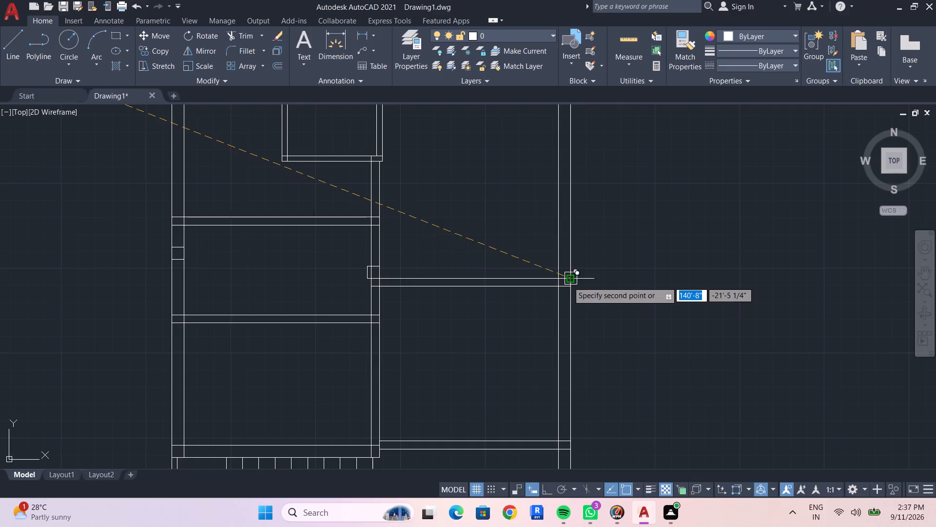
scroll(567, 271, up, 2)
click(556, 271)
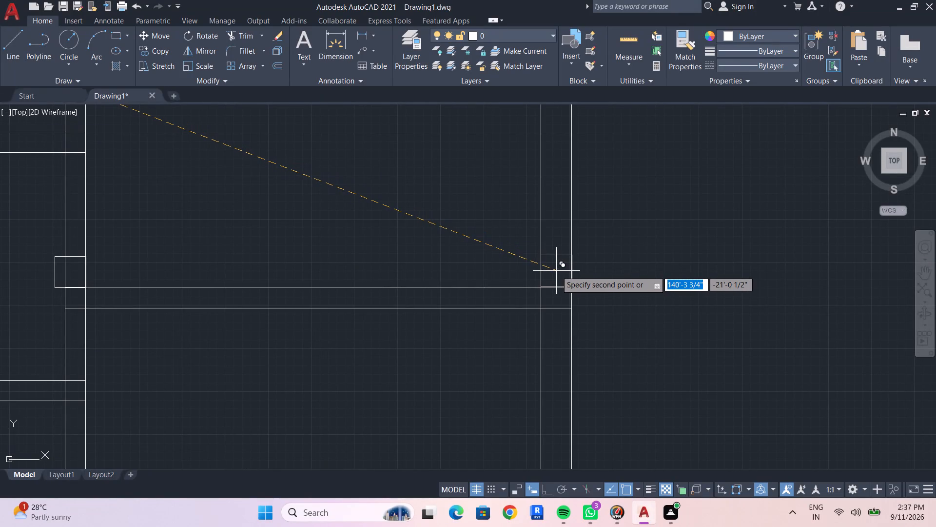
Place another copy of the square in the plan's lower-right outer corner, flush with both outer edges.
scroll(569, 363, down, 2)
scroll(534, 405, down, 1)
middle_drag(523, 404, 492, 220)
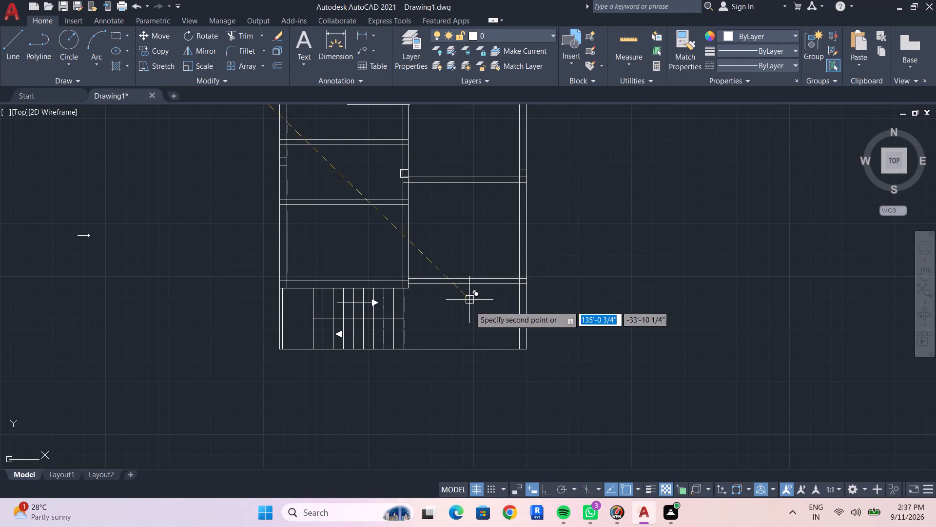
scroll(522, 337, up, 3)
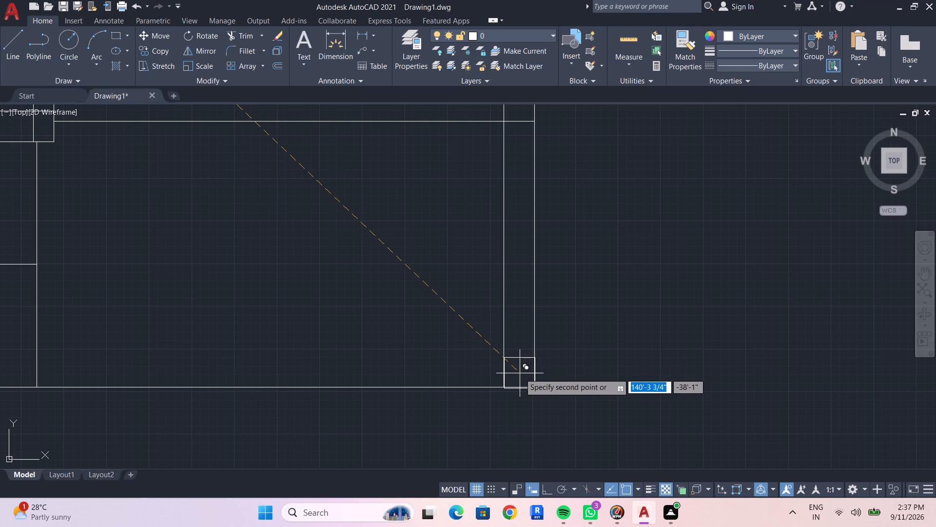
scroll(519, 366, up, 3)
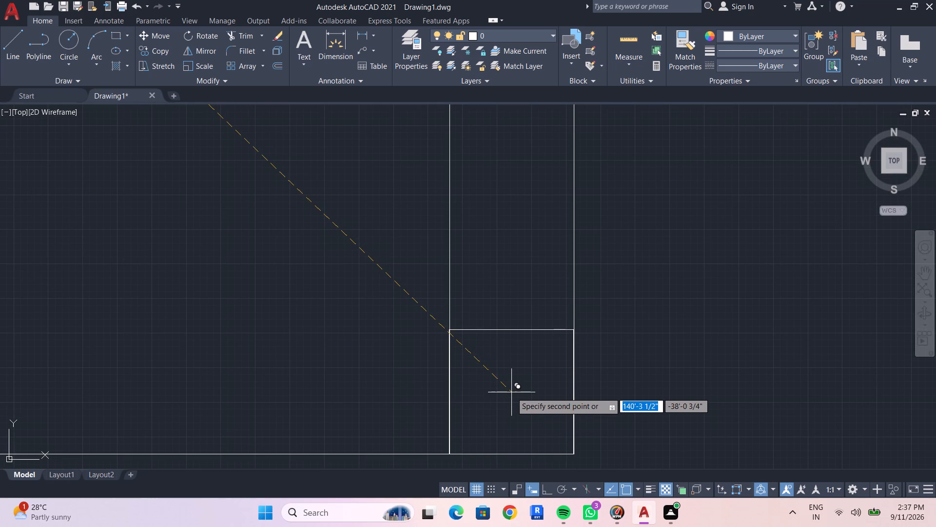
click(511, 393)
Place another copy of the square where the central vertical wall meets the wall above the staircase, flush with the outer corner.
scroll(514, 392, down, 3)
middle_drag(414, 356, 586, 308)
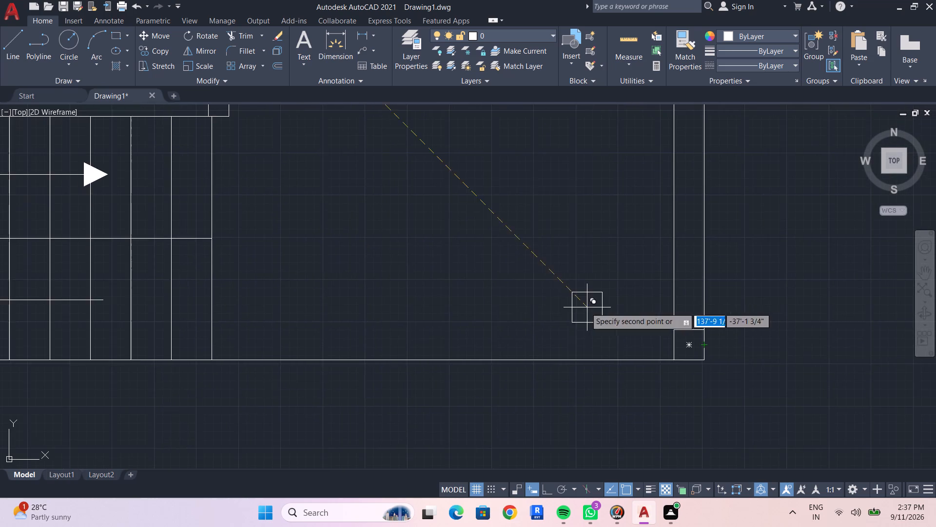
scroll(440, 325, down, 3)
scroll(392, 264, up, 3)
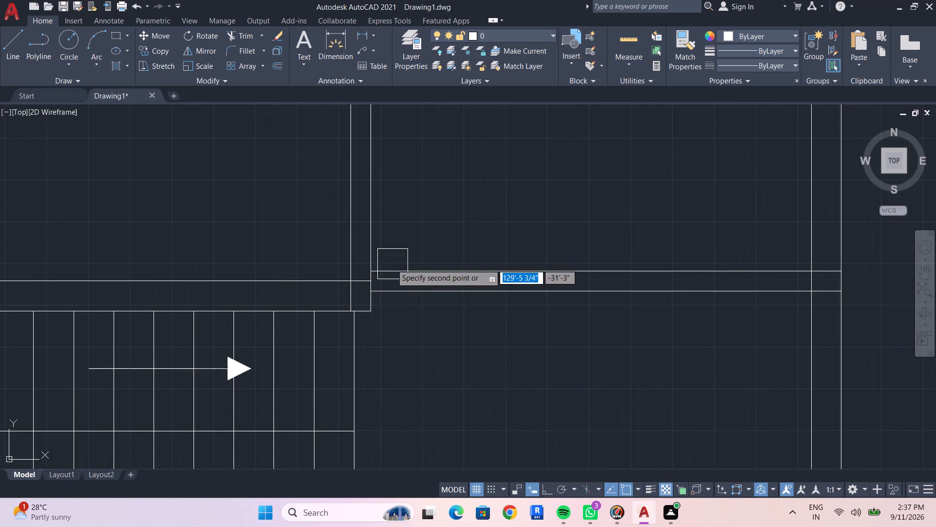
scroll(357, 291, up, 2)
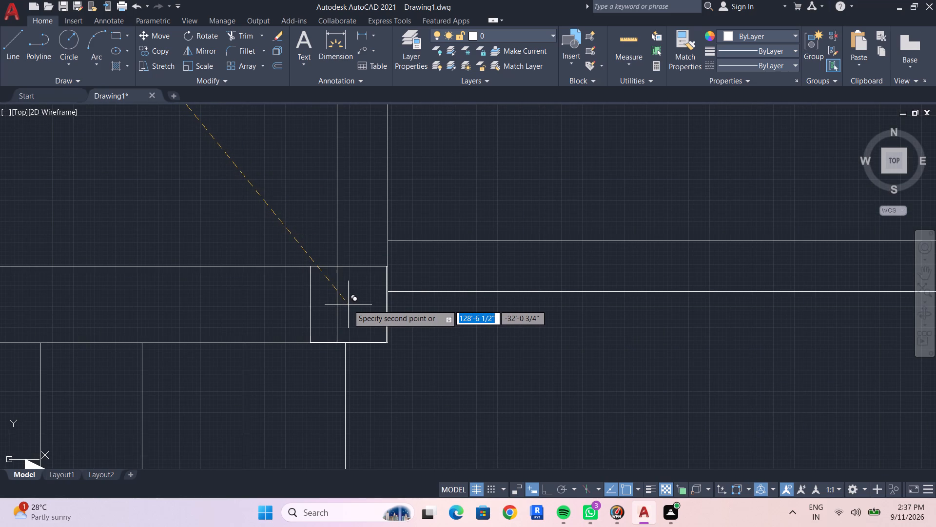
click(350, 304)
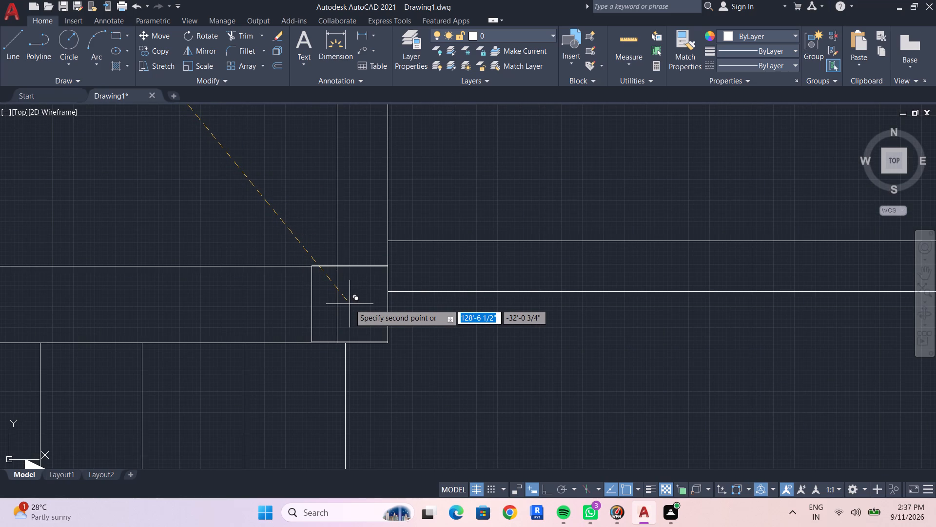
Place the last copy in the right outer wall at the lowest horizontal wall, top edge flush with that wall's upper line, and end copying.
scroll(349, 304, down, 3)
middle_drag(349, 309, 559, 272)
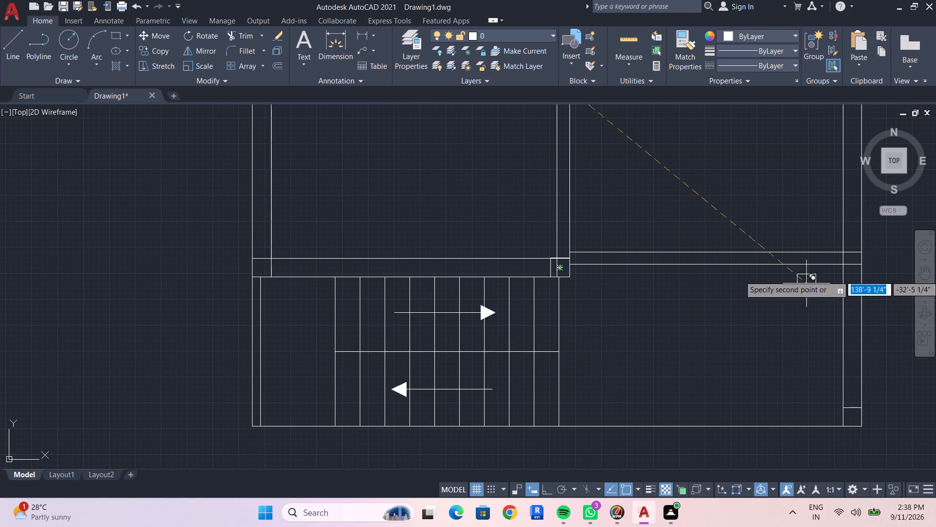
middle_drag(760, 324, 533, 319)
scroll(631, 257, up, 3)
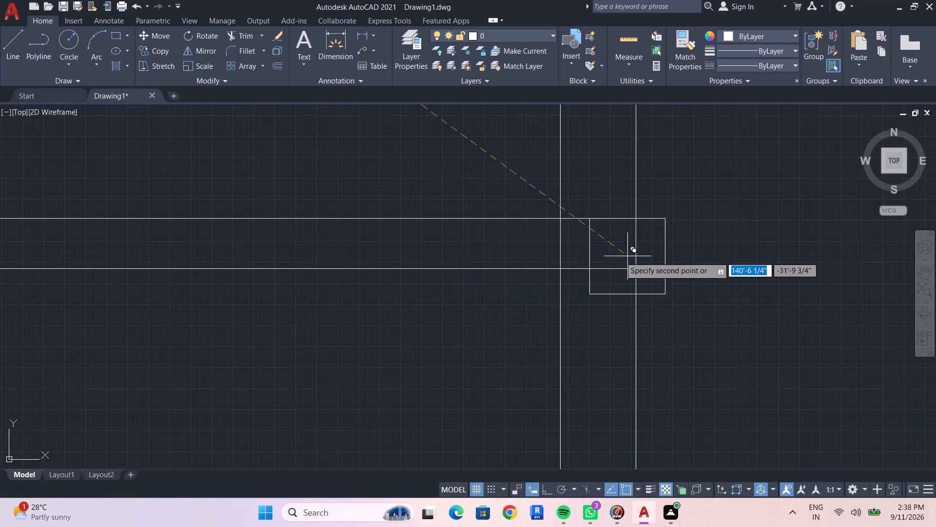
click(598, 256)
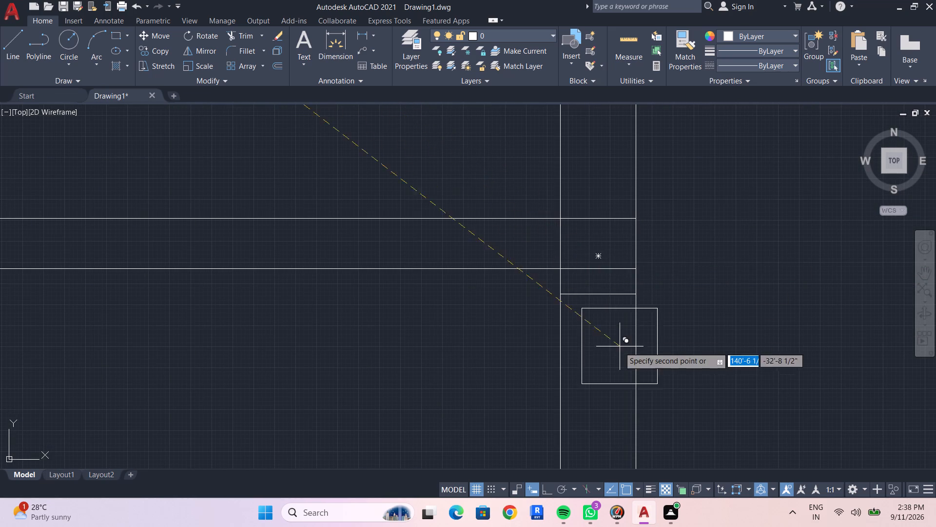
scroll(618, 348, down, 4)
key(Escape)
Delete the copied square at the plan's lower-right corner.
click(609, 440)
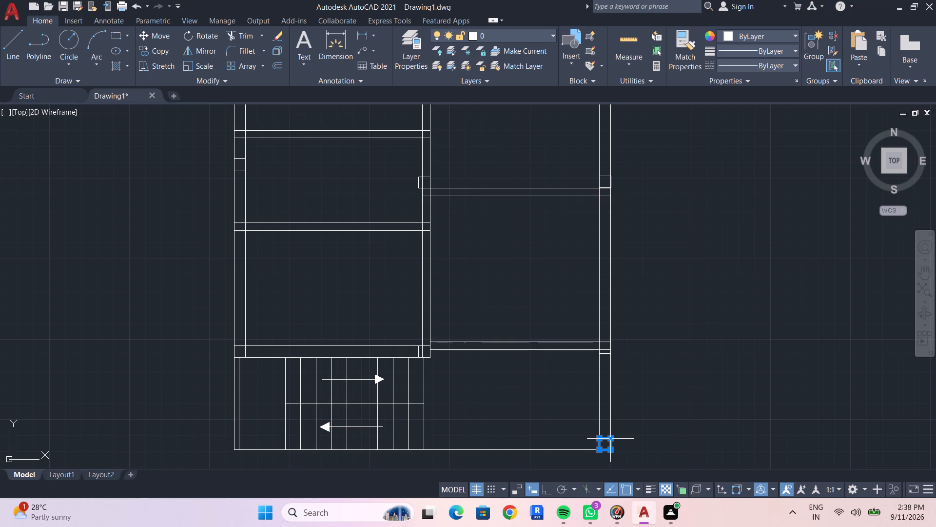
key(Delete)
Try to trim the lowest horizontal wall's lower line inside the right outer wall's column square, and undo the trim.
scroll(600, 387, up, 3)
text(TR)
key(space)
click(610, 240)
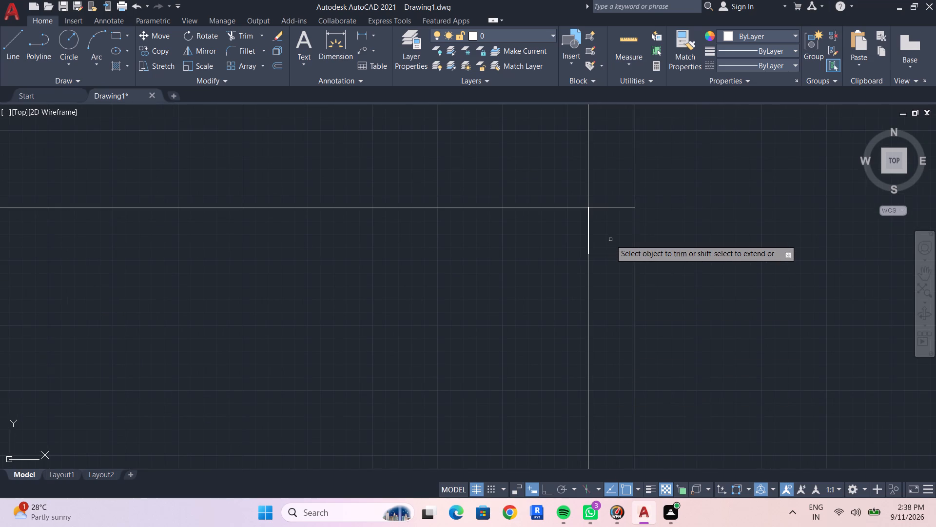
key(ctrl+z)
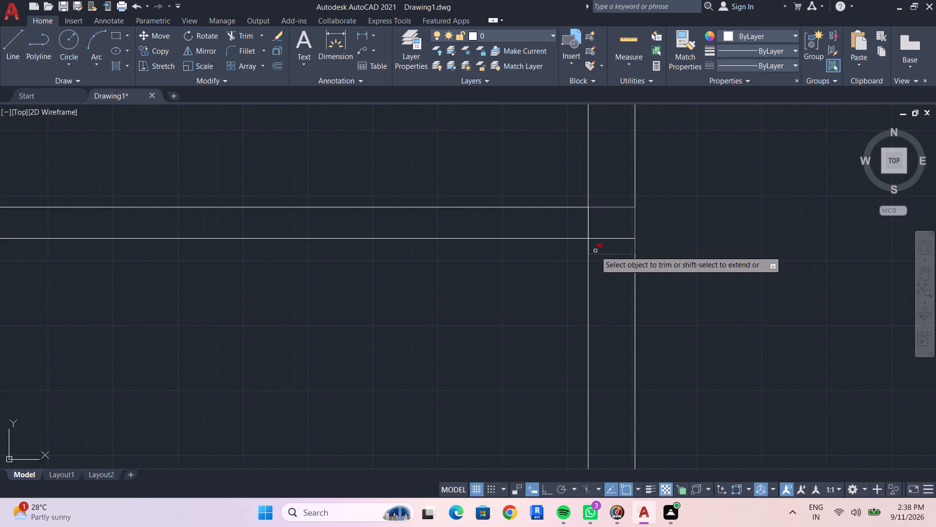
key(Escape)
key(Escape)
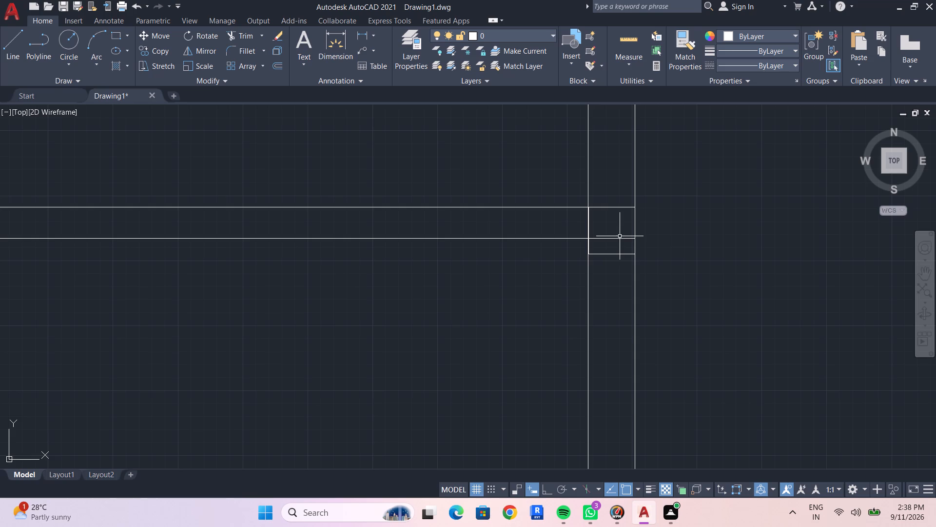
Draw a short horizontal line outward from the right outer wall, continuing the lower line of the lowest horizontal wall.
scroll(527, 314, down, 3)
middle_drag(529, 323, 585, 289)
scroll(590, 281, up, 2)
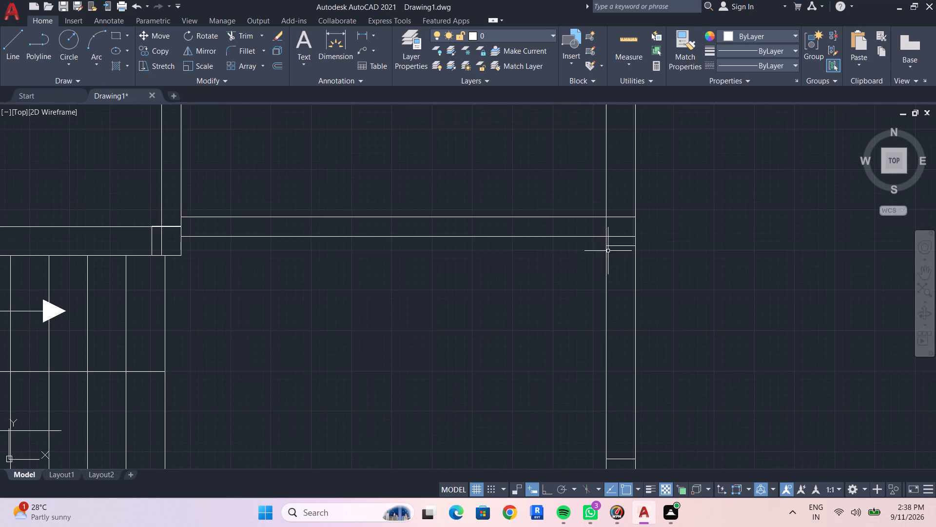
scroll(584, 255, up, 3)
middle_drag(601, 258, 480, 401)
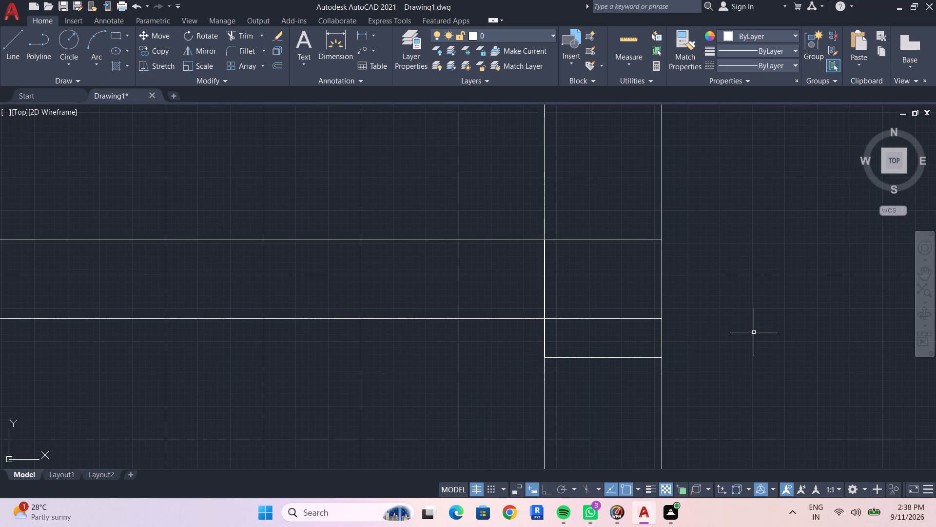
text(L)
key(space)
click(663, 319)
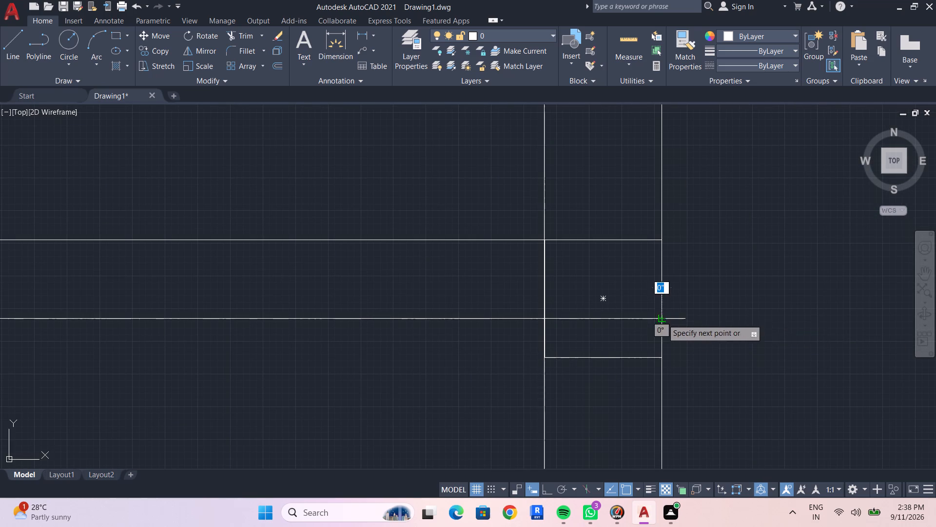
click(698, 319)
key(Escape)
Trim the wall line crossing the column square in the right outer wall and remove the short stub outside the wall.
text(TR)
key(space)
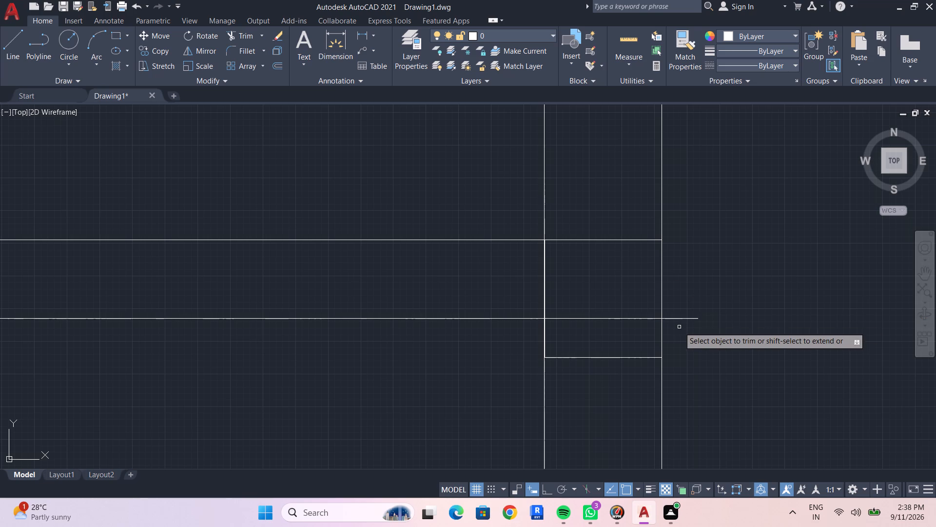
click(636, 320)
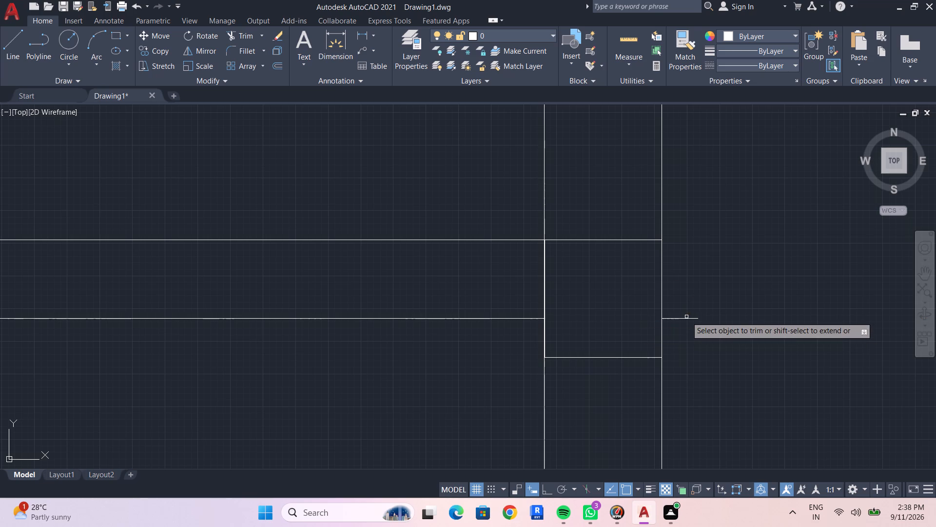
click(686, 317)
click(681, 321)
key(Escape)
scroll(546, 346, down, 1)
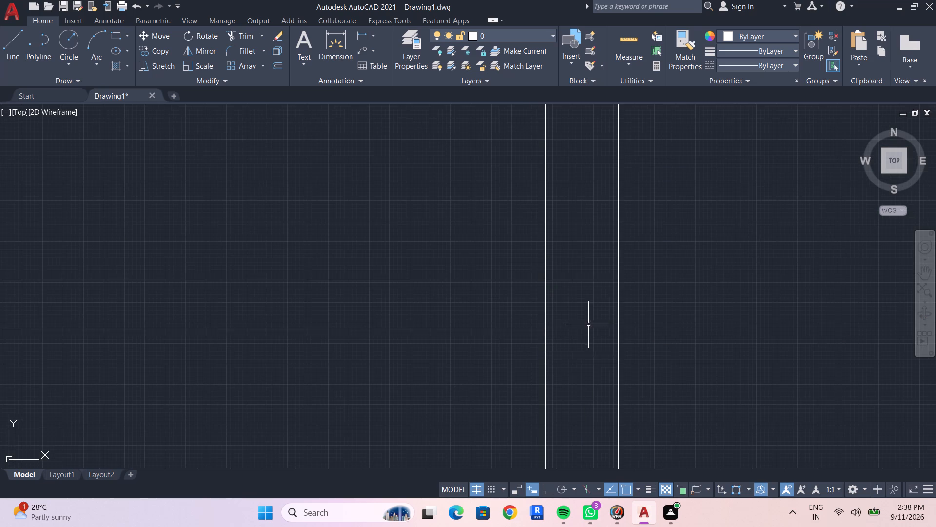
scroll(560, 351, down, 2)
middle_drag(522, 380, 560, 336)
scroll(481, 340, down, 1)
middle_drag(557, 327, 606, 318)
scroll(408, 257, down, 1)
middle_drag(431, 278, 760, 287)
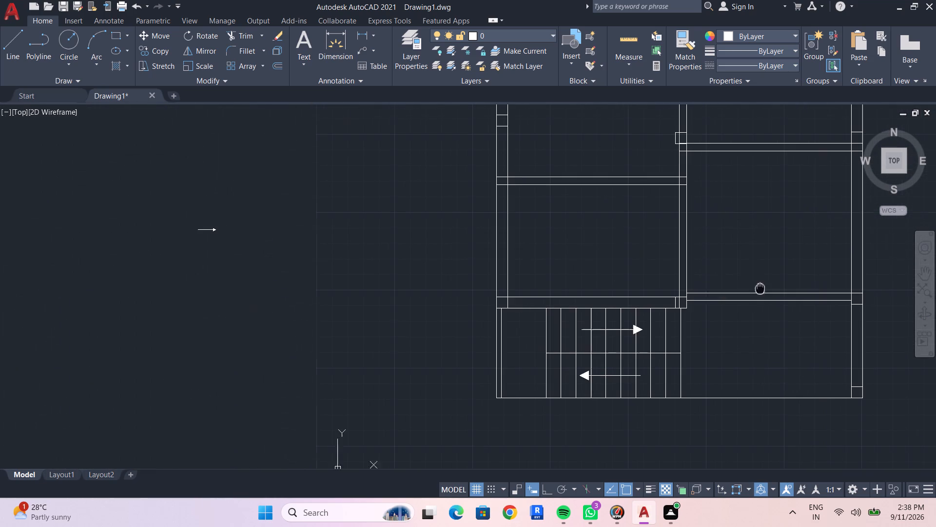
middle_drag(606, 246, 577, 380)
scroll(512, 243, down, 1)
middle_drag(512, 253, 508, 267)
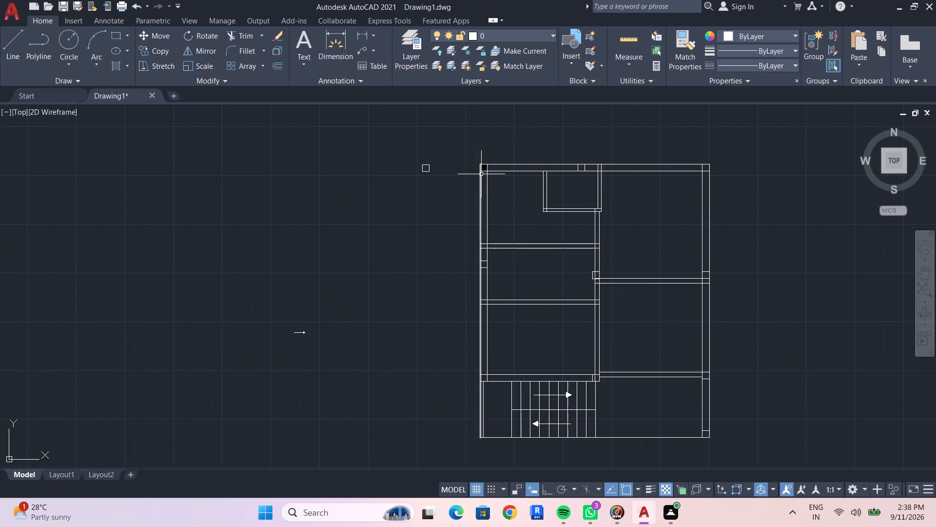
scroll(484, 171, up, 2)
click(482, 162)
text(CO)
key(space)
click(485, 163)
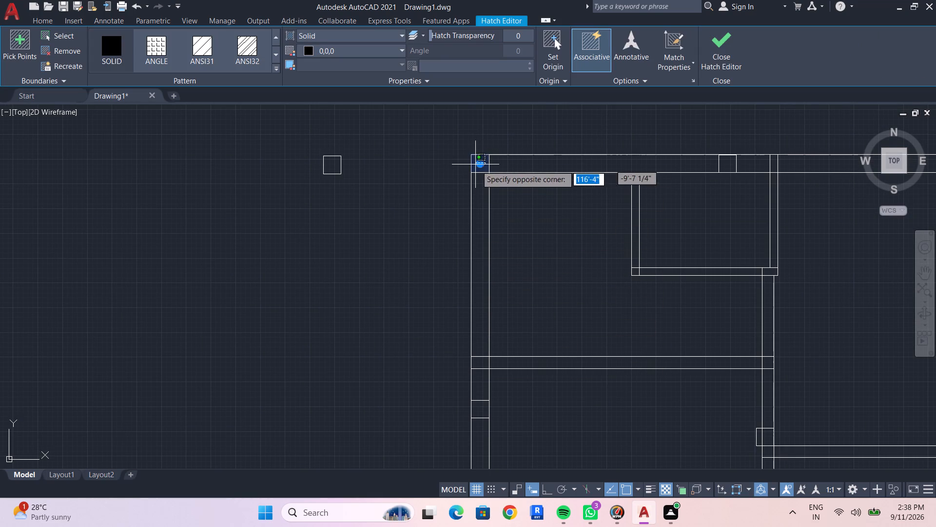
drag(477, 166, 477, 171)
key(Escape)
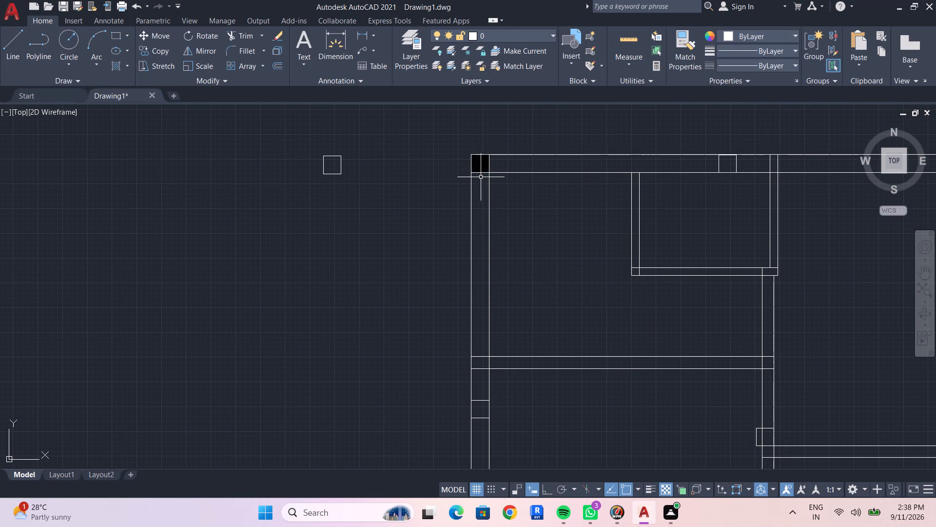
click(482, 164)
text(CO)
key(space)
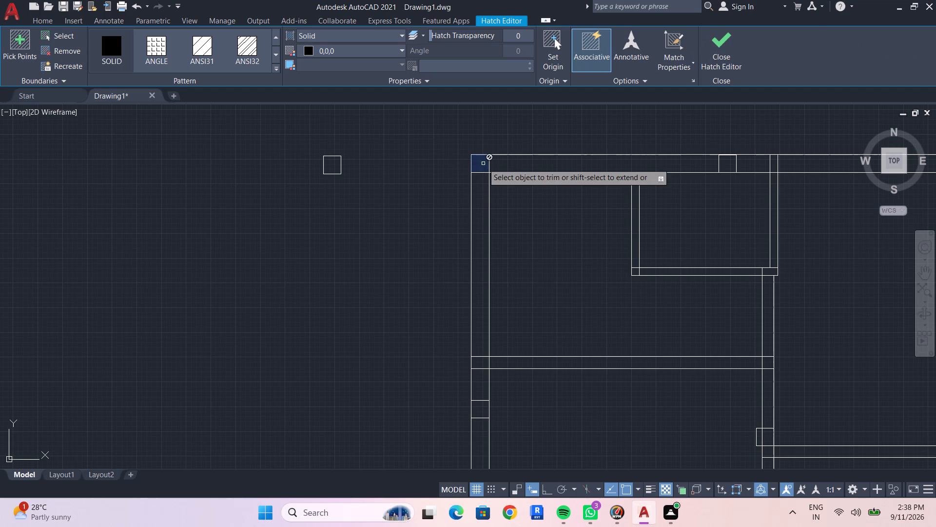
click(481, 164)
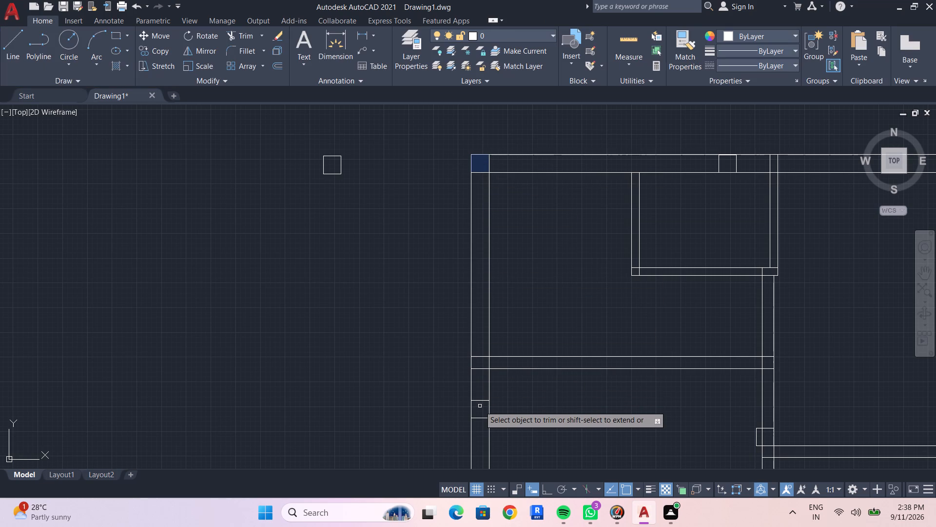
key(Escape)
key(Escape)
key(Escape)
Copy the black fill from the centre of the plan's upper-left corner column into the column square in the left outer wall.
click(478, 164)
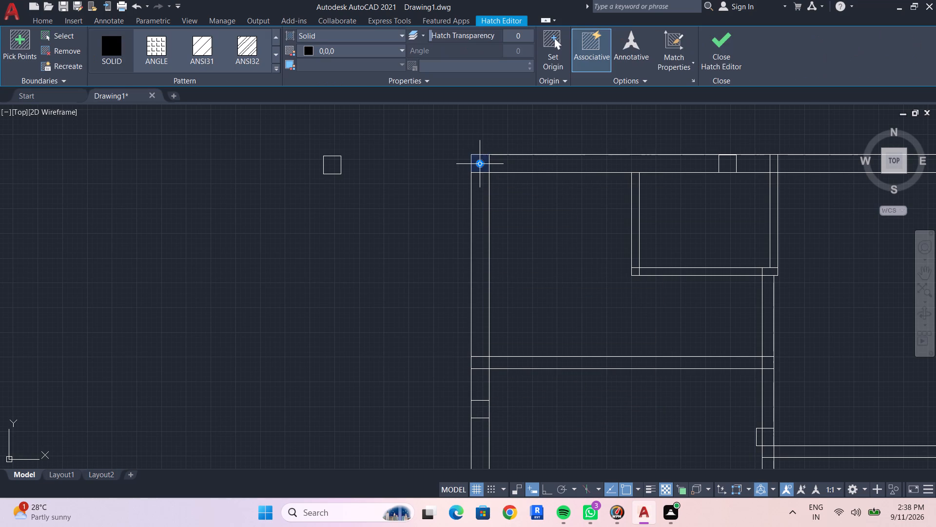
text(CO)
key(c)
key(o)
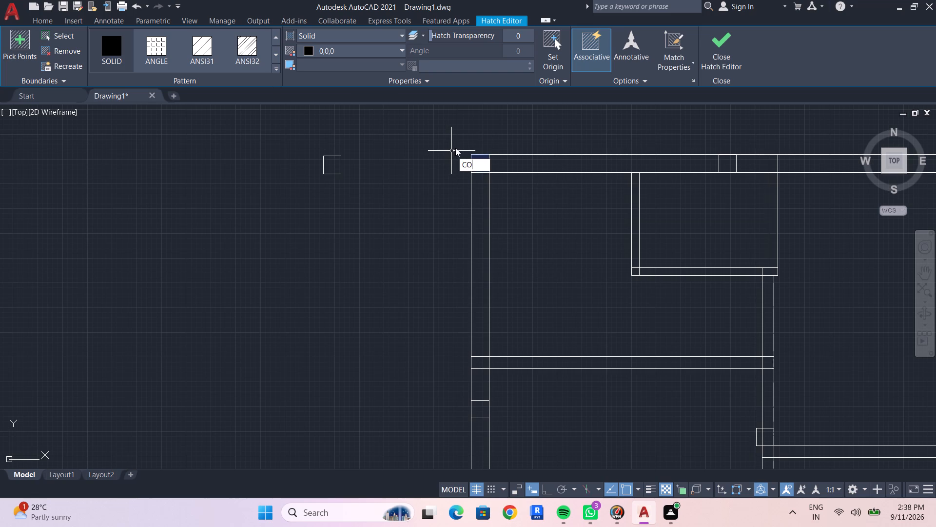
key(space)
click(480, 164)
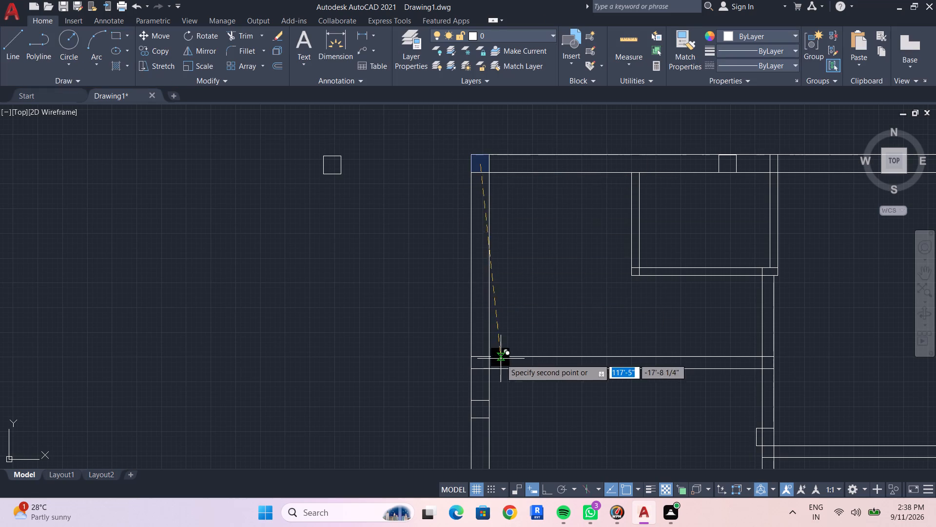
scroll(482, 415, up, 3)
middle_drag(482, 415, 478, 390)
scroll(468, 366, up, 2)
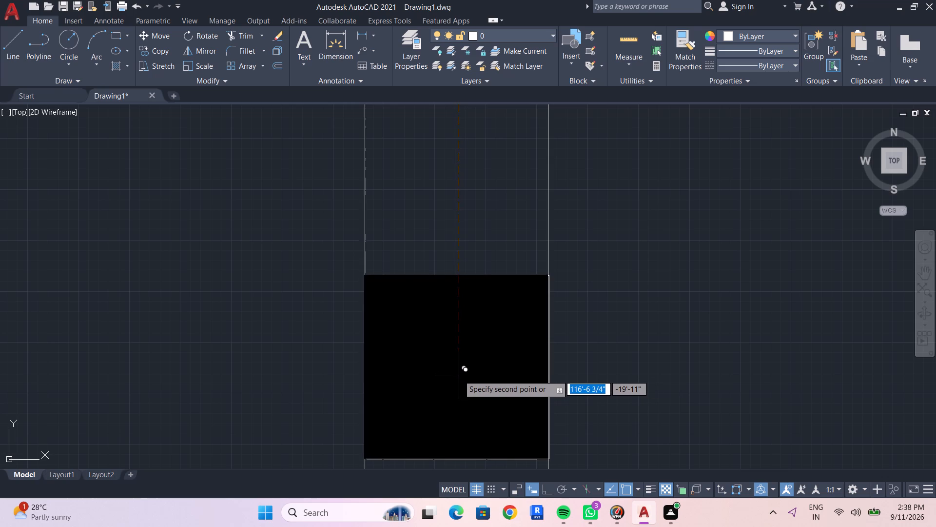
click(460, 376)
Place another copy of the black fill where the wall above the staircase meets the left outer wall.
scroll(462, 380, down, 8)
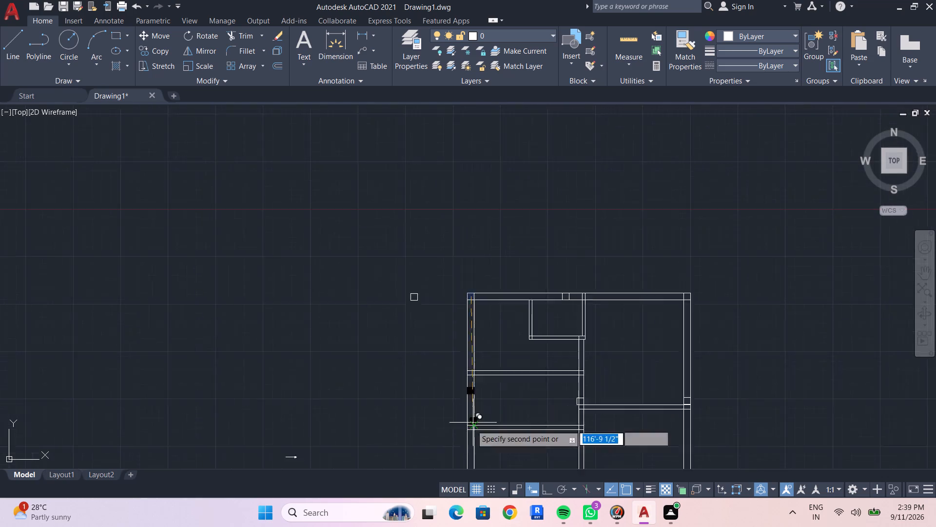
middle_drag(466, 434, 457, 245)
scroll(458, 332, up, 3)
middle_drag(465, 243, 461, 315)
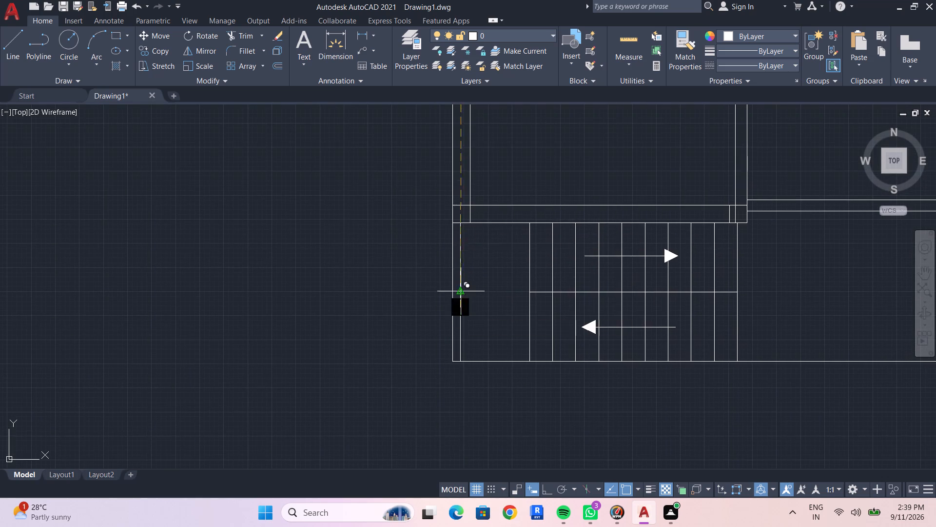
scroll(459, 221, up, 3)
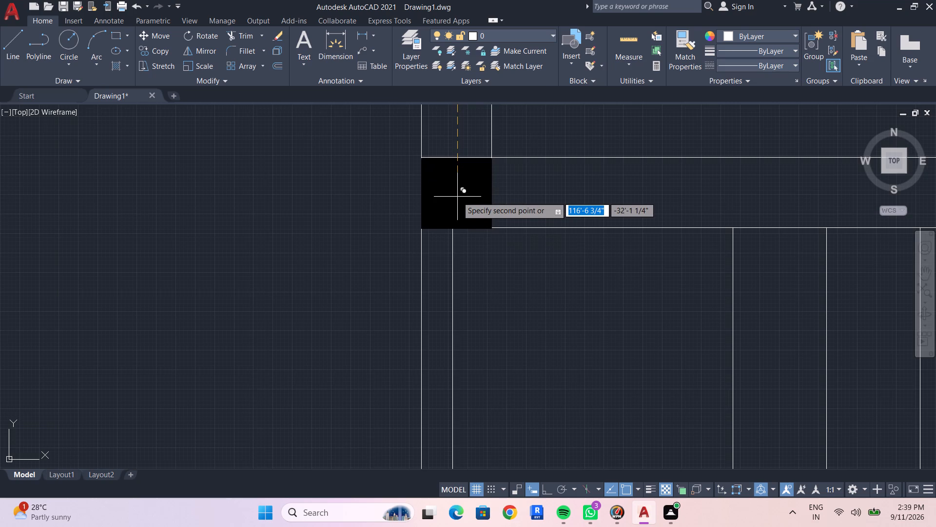
scroll(457, 197, up, 2)
scroll(455, 210, down, 2)
middle_drag(460, 246, 460, 322)
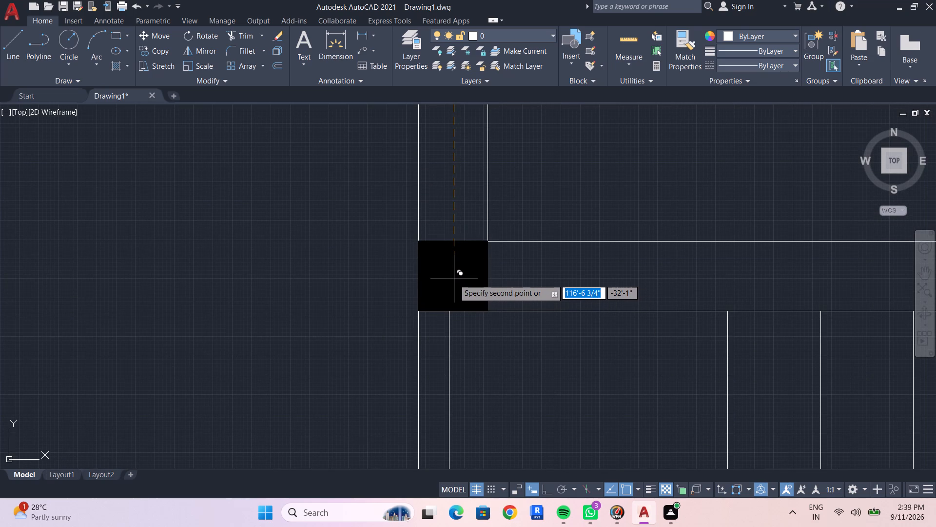
click(454, 279)
Place a copy of the black fill in the right outer wall's column square just above the middle horizontal wall.
scroll(630, 295, down, 5)
scroll(685, 287, down, 1)
middle_drag(676, 297, 134, 294)
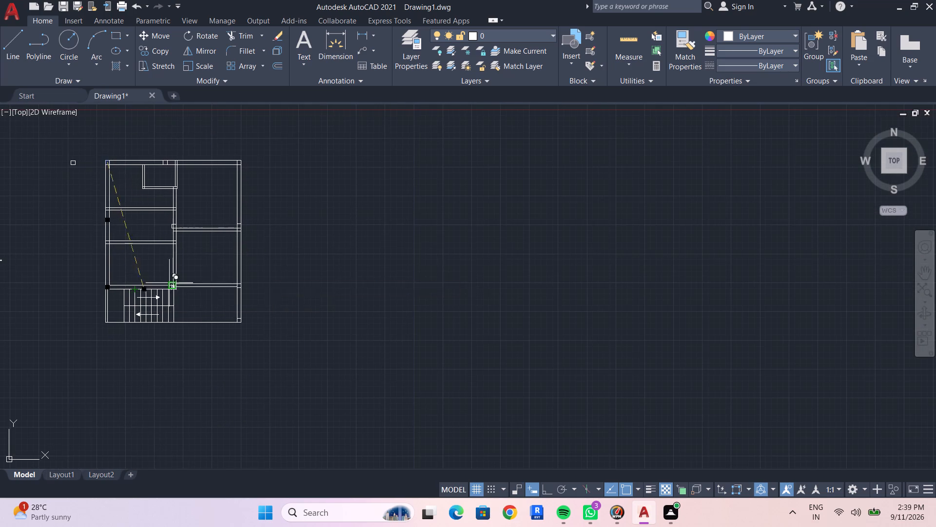
middle_drag(298, 280, 569, 279)
scroll(515, 238, up, 4)
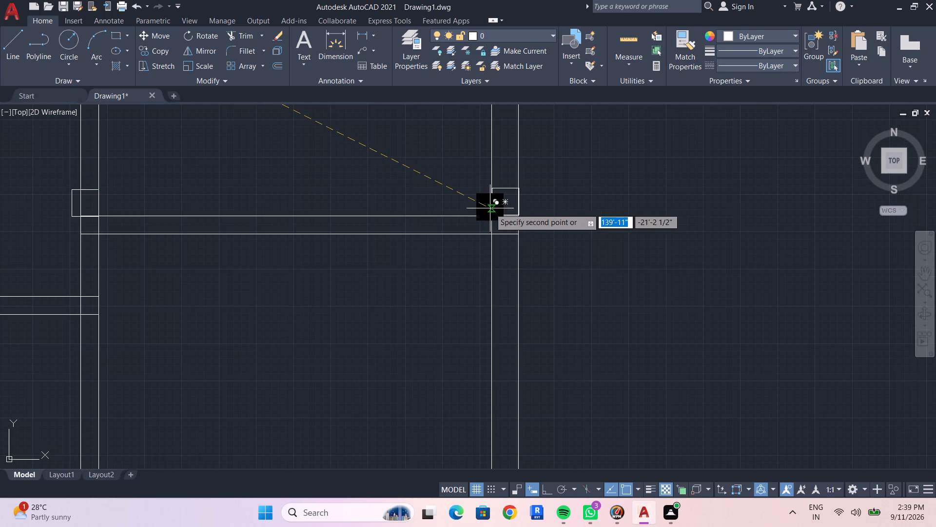
scroll(503, 203, up, 2)
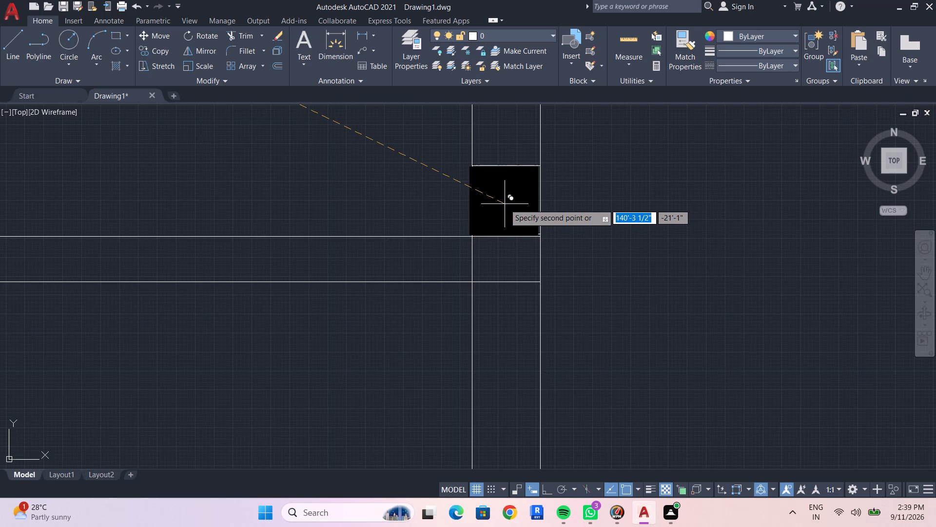
click(507, 203)
Place fill copies in the right outer wall's column square at the lowest horizontal wall and in the square at the staircase's upper-right corner.
scroll(513, 277, down, 3)
scroll(516, 307, up, 1)
scroll(517, 314, down, 1)
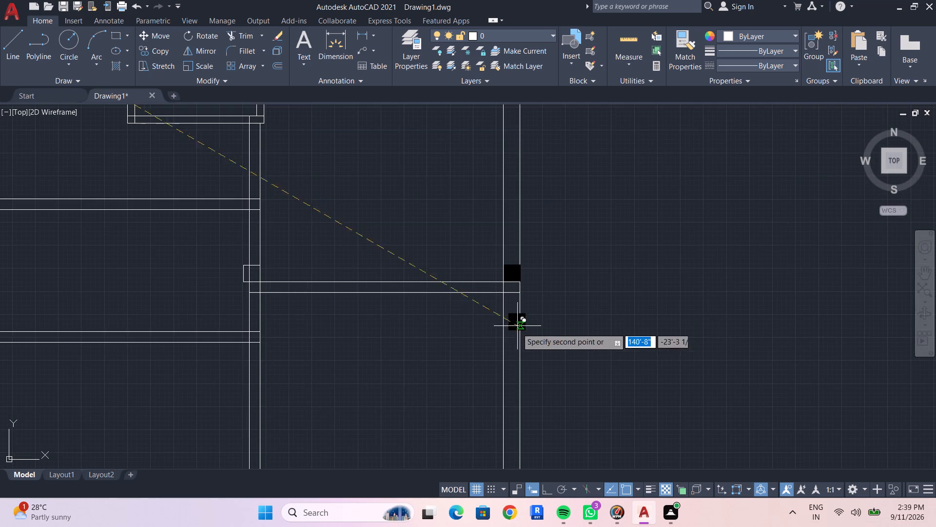
scroll(512, 350, down, 4)
middle_drag(472, 376, 462, 269)
scroll(469, 313, up, 1)
scroll(511, 299, up, 2)
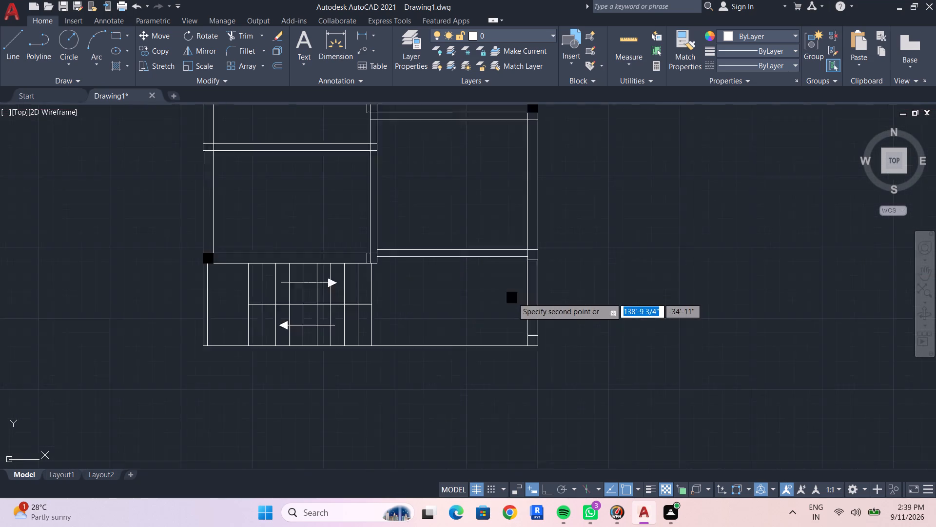
scroll(512, 298, up, 1)
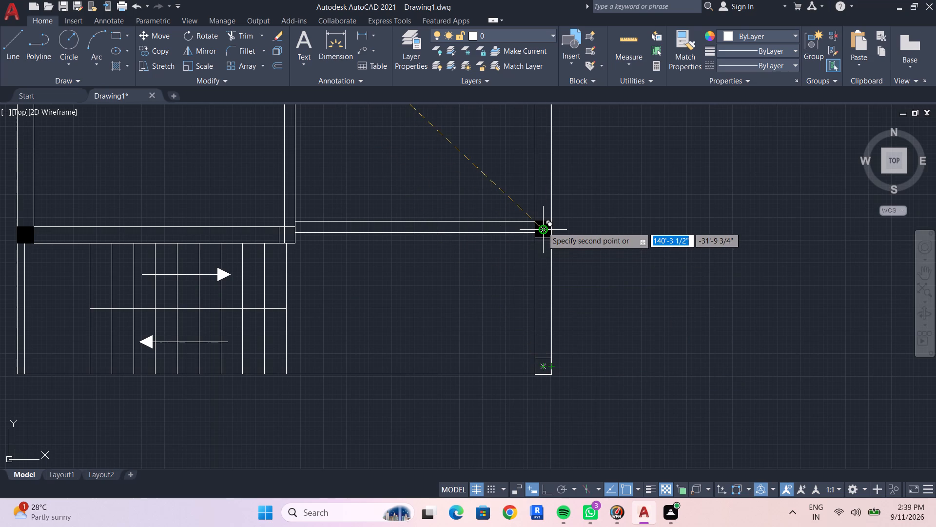
click(542, 228)
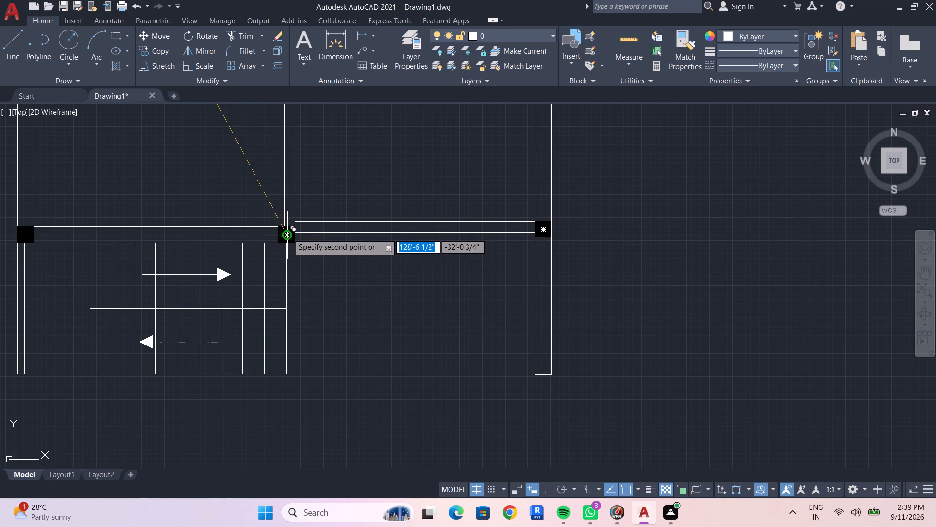
click(287, 234)
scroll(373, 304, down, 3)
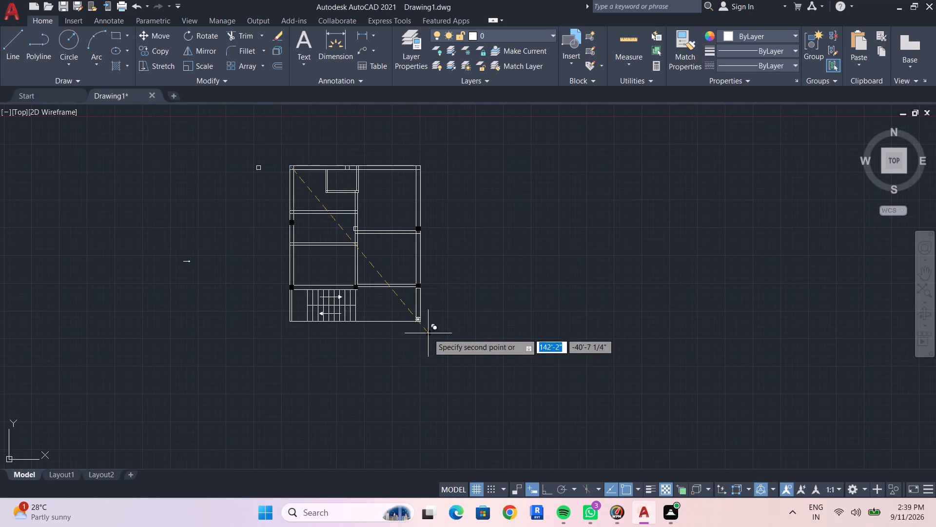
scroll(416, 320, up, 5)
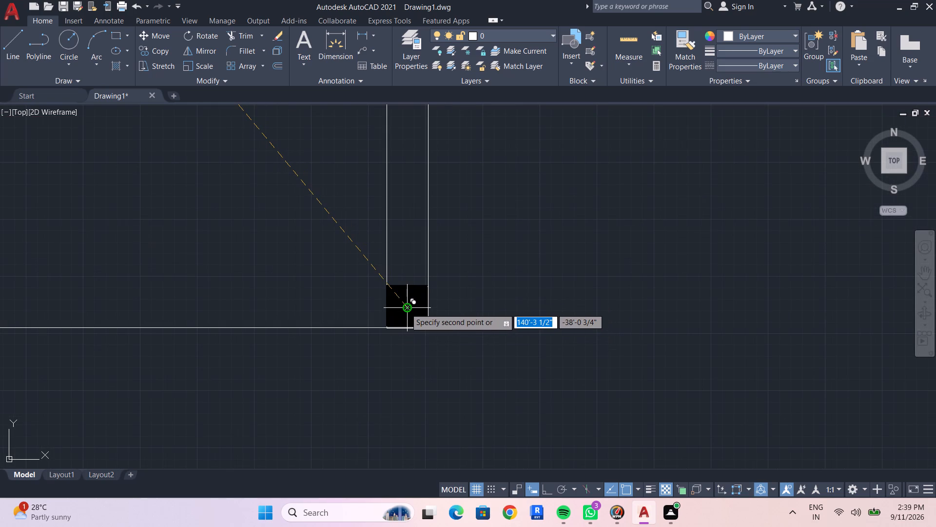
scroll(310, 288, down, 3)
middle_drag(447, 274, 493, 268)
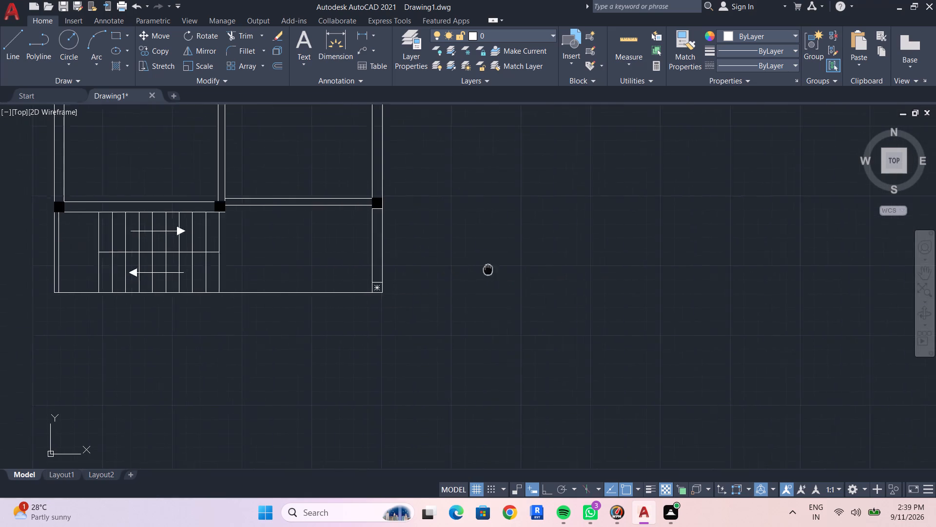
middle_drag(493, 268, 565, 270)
Place a copy of the black fill in the plan's upper-right corner, where the top and right outer walls meet.
scroll(407, 263, down, 2)
middle_drag(385, 255, 410, 308)
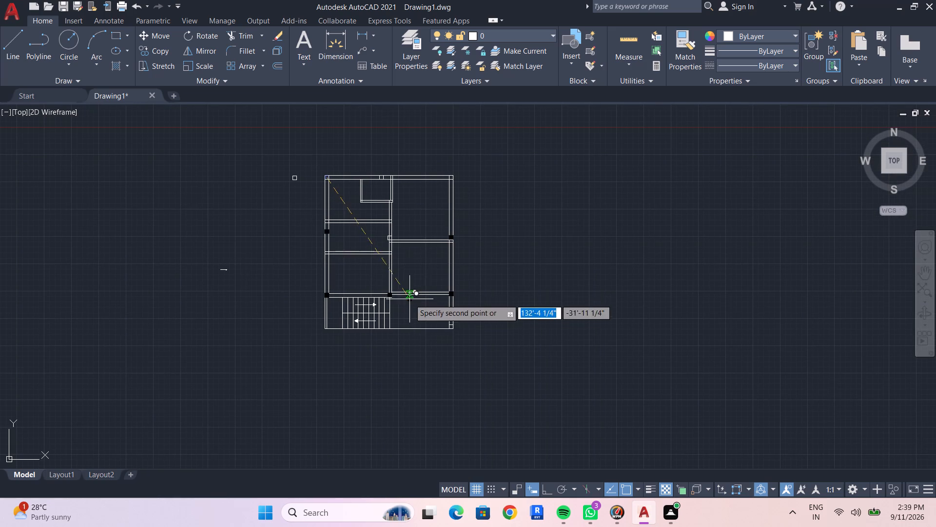
scroll(440, 196, up, 3)
middle_drag(440, 210, 444, 287)
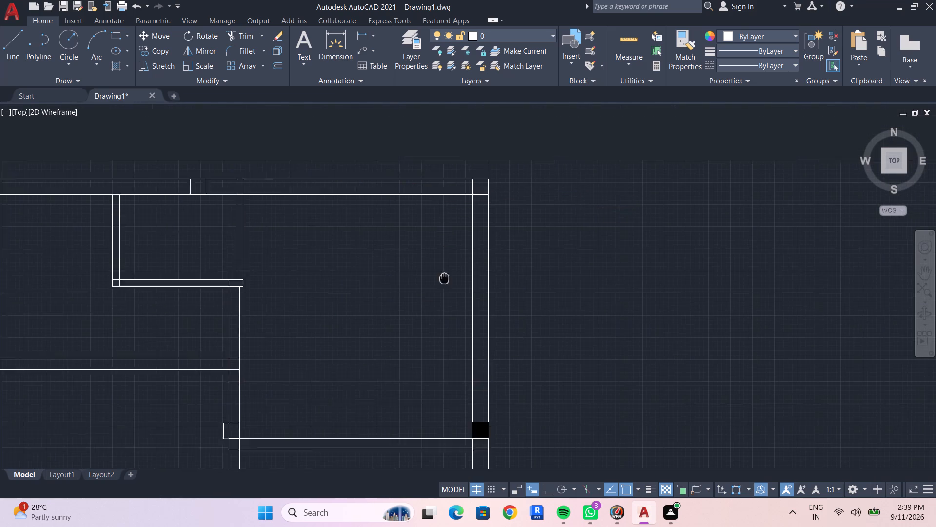
middle_drag(444, 287, 444, 304)
scroll(474, 226, up, 4)
middle_drag(451, 269, 457, 411)
scroll(518, 300, up, 1)
scroll(518, 304, down, 4)
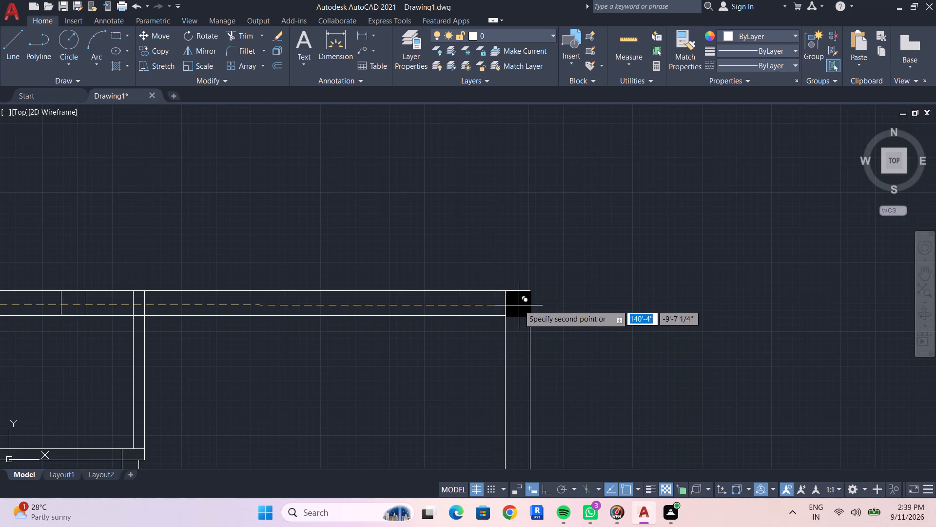
scroll(520, 314, down, 3)
scroll(519, 310, up, 4)
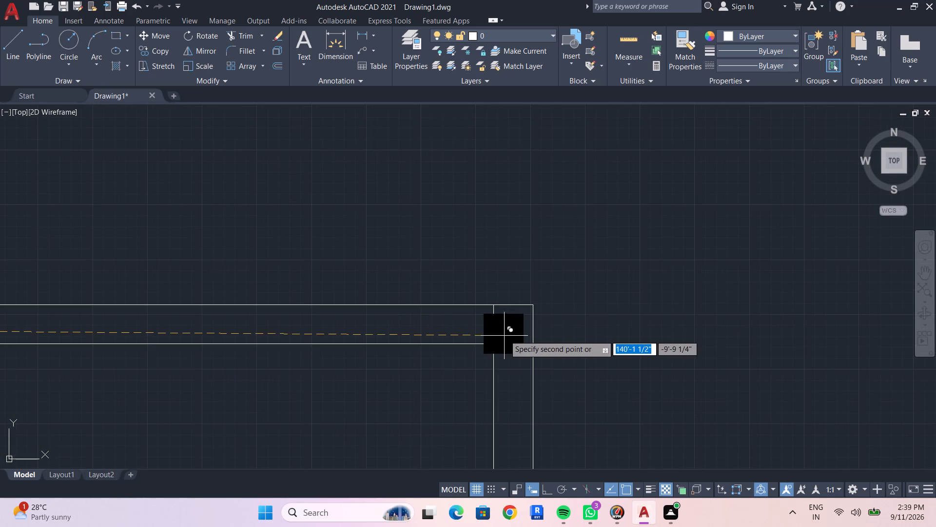
scroll(511, 330, up, 2)
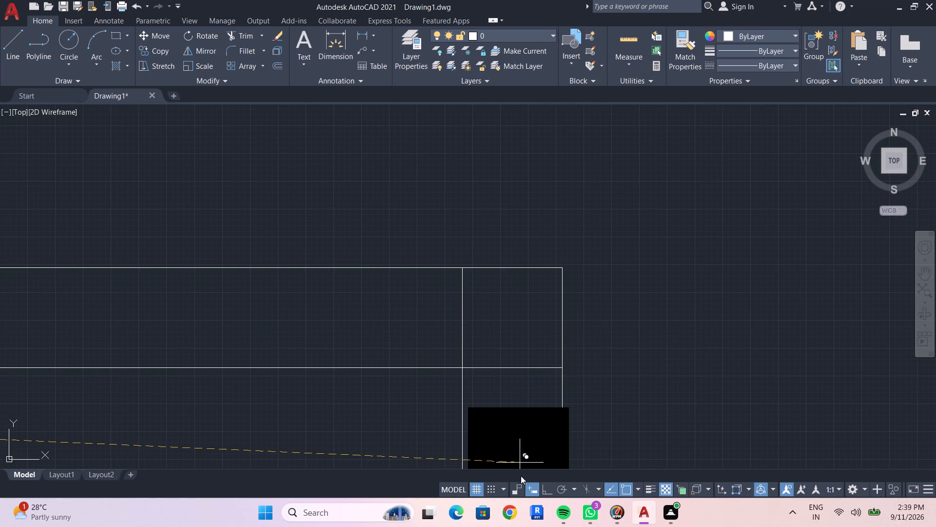
scroll(517, 417, down, 1)
scroll(518, 419, up, 2)
scroll(518, 419, down, 7)
middle_drag(509, 424, 475, 248)
scroll(485, 240, up, 2)
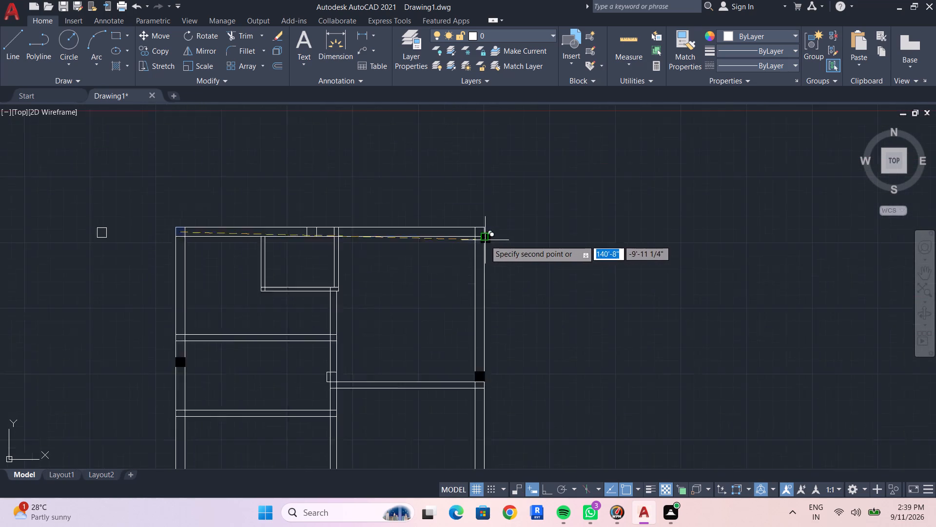
scroll(485, 240, up, 1)
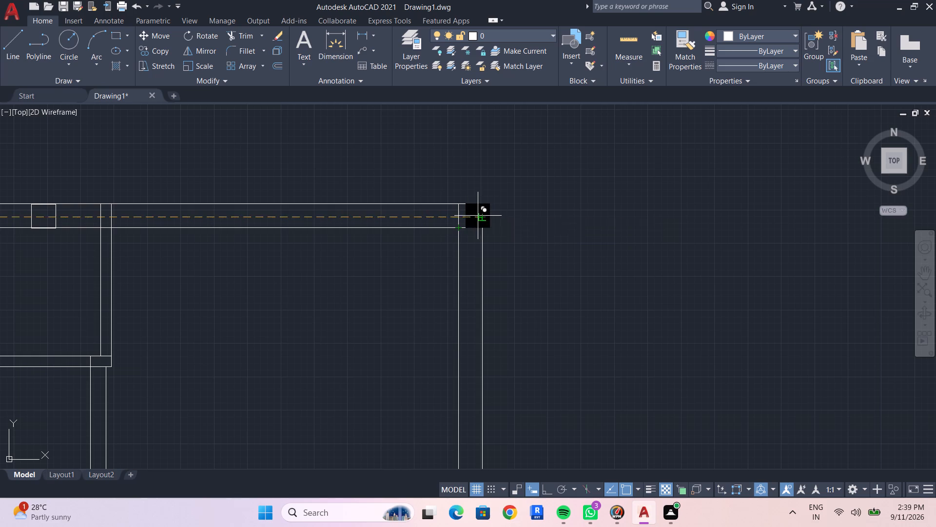
scroll(469, 219, up, 3)
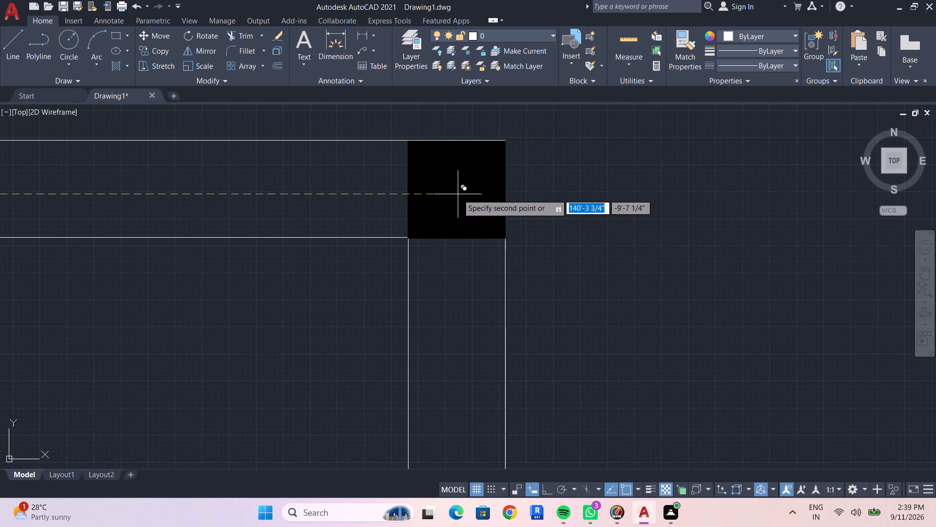
click(458, 193)
scroll(471, 300, down, 4)
scroll(505, 357, down, 4)
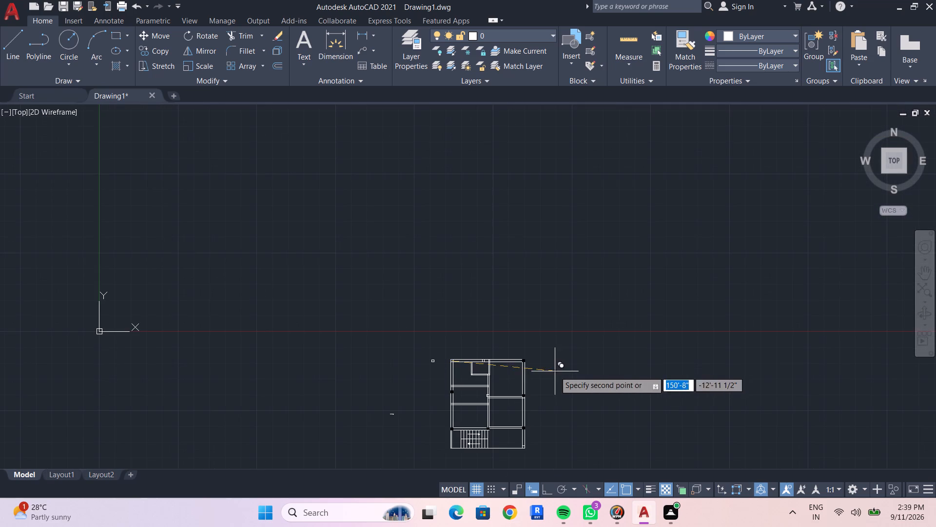
Place a copy of the black fill in the top outer wall's column square above the small upper room.
scroll(474, 361, up, 7)
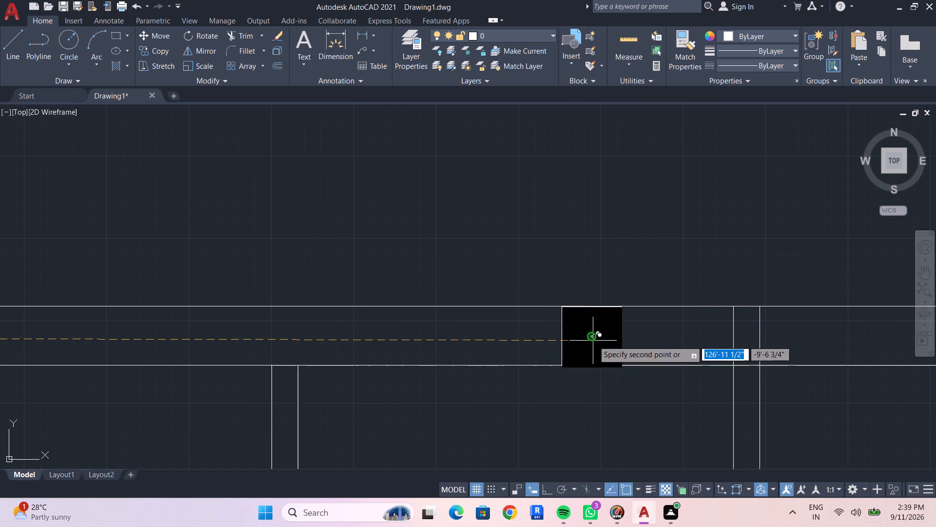
click(592, 337)
key(Escape)
scroll(585, 367, down, 8)
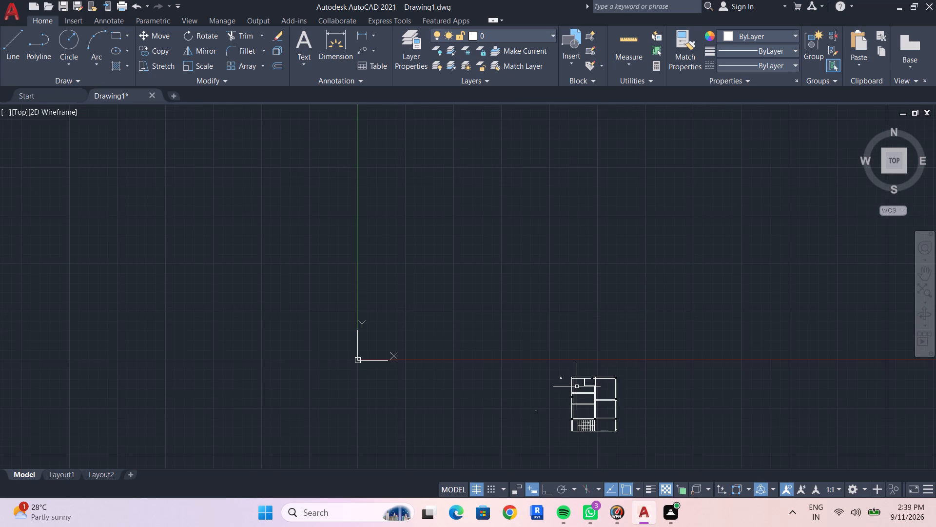
key(Escape)
key(Escape)
Delete the leftover empty column square standing outside the plan's upper-left corner.
scroll(526, 426, up, 1)
key(Escape)
scroll(504, 361, up, 3)
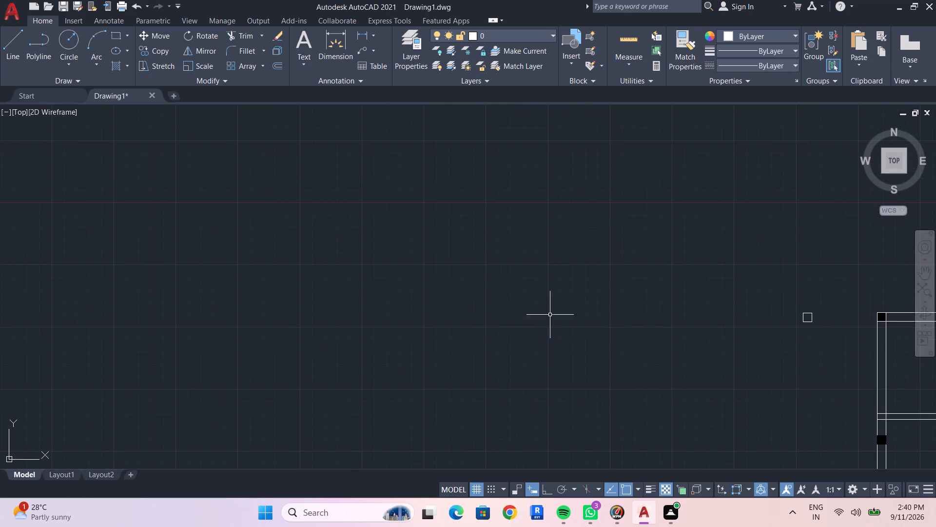
drag(707, 268, 802, 306)
click(837, 341)
key(Delete)
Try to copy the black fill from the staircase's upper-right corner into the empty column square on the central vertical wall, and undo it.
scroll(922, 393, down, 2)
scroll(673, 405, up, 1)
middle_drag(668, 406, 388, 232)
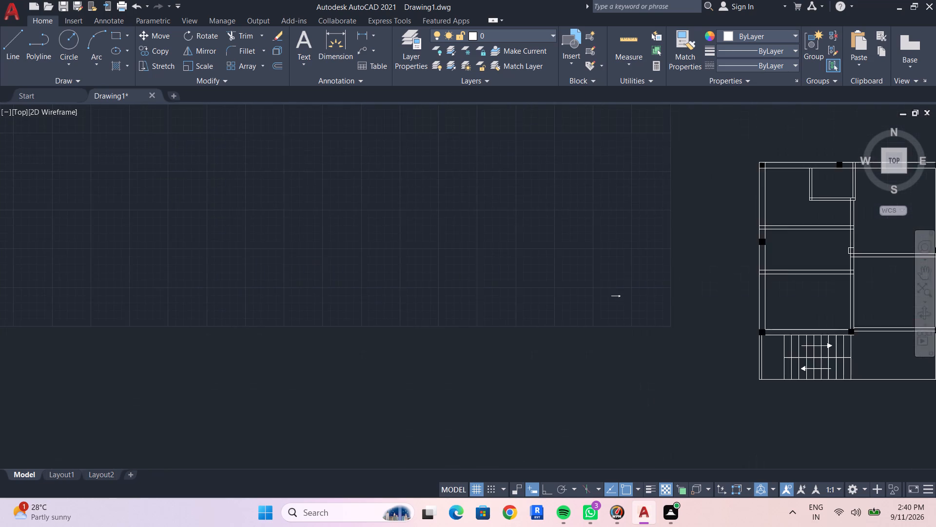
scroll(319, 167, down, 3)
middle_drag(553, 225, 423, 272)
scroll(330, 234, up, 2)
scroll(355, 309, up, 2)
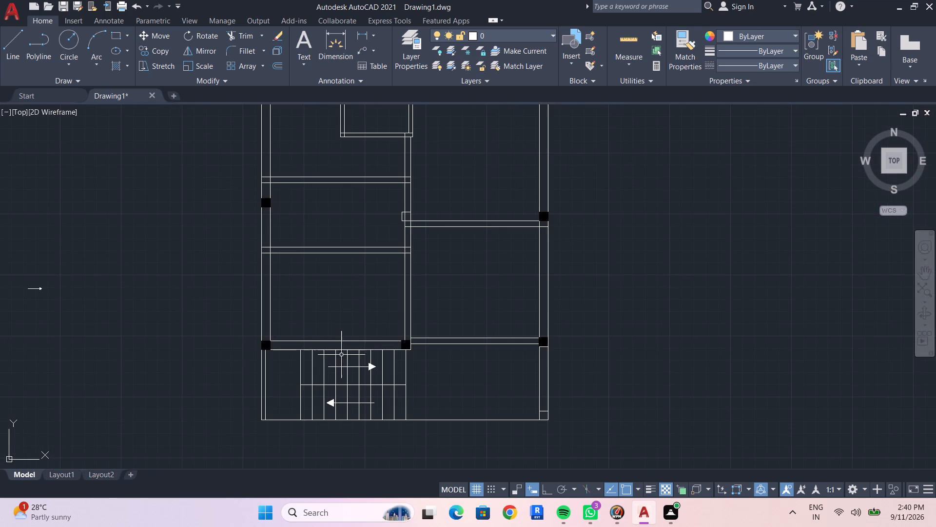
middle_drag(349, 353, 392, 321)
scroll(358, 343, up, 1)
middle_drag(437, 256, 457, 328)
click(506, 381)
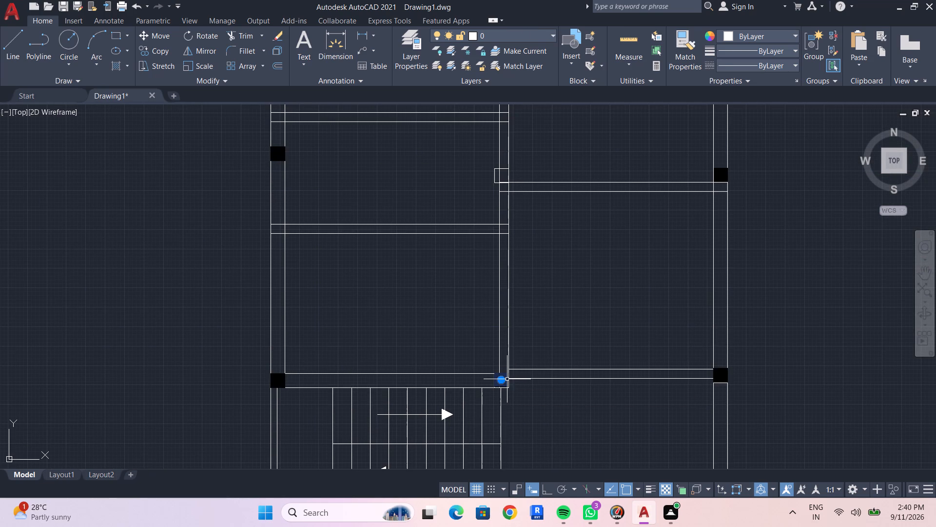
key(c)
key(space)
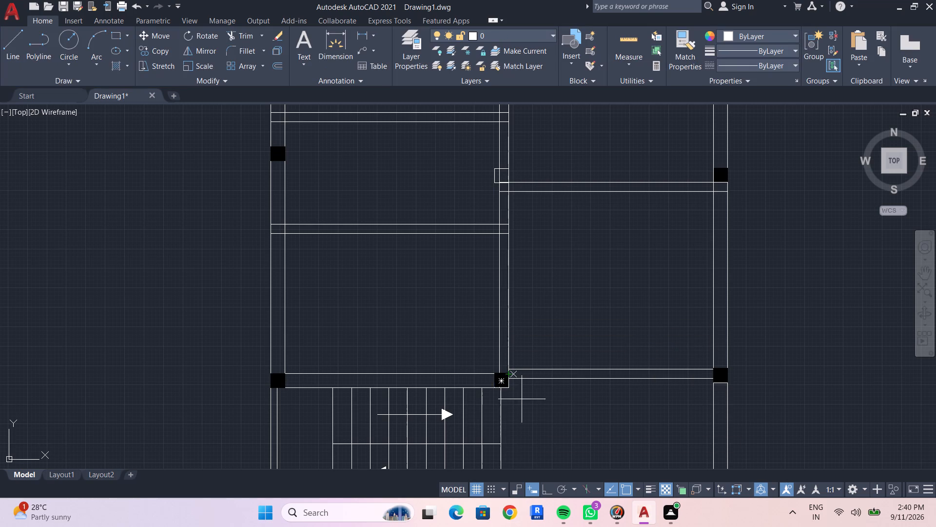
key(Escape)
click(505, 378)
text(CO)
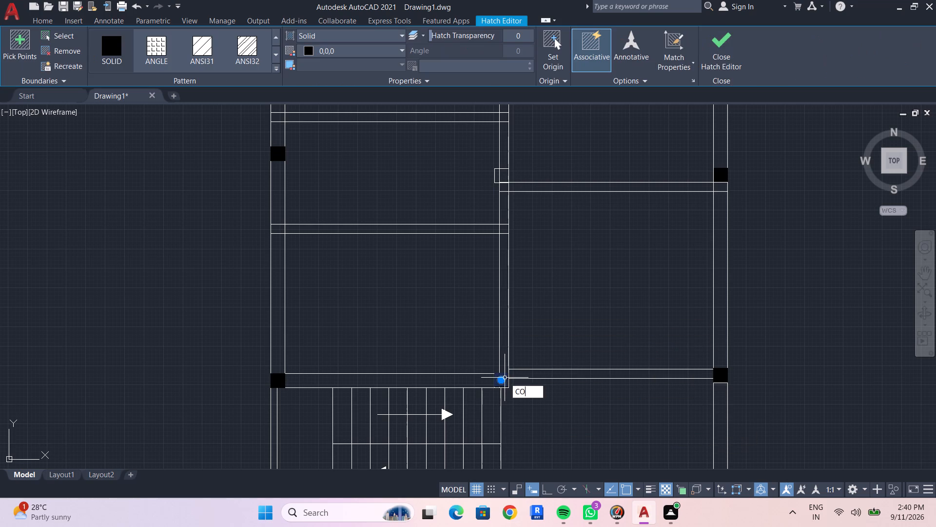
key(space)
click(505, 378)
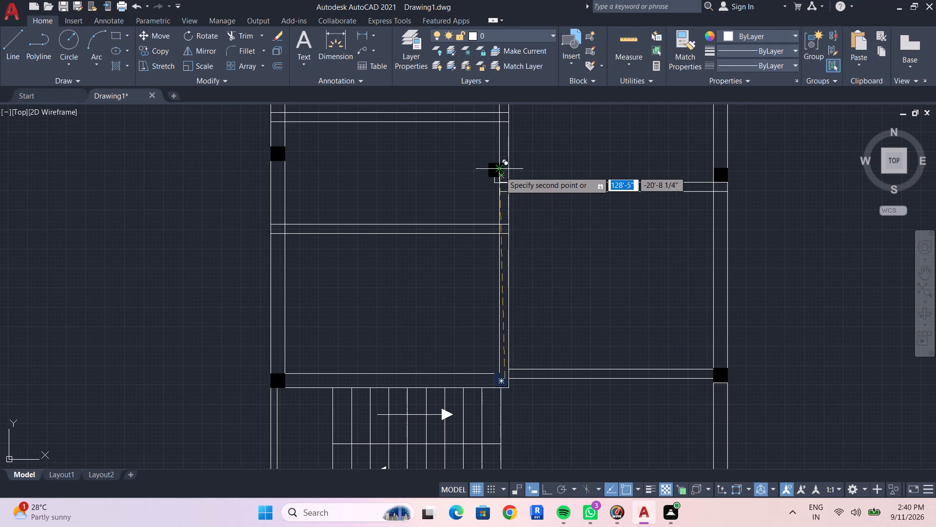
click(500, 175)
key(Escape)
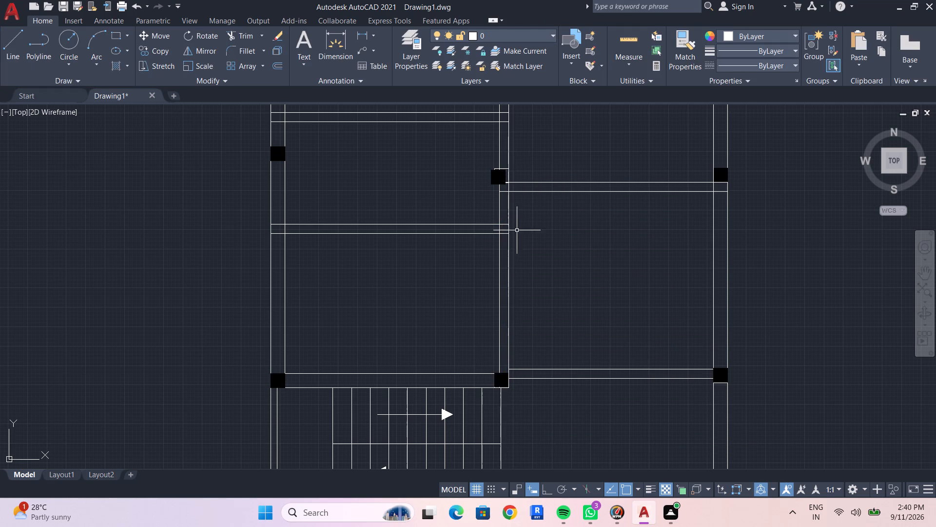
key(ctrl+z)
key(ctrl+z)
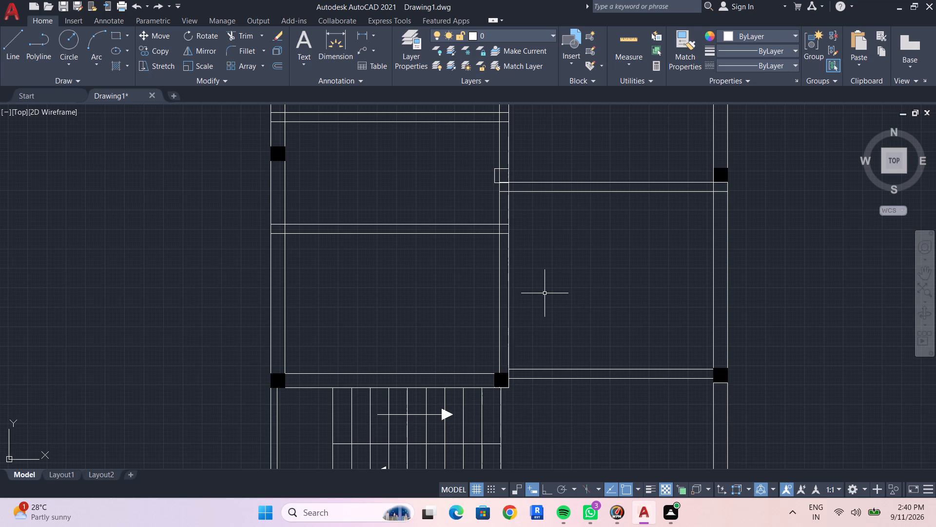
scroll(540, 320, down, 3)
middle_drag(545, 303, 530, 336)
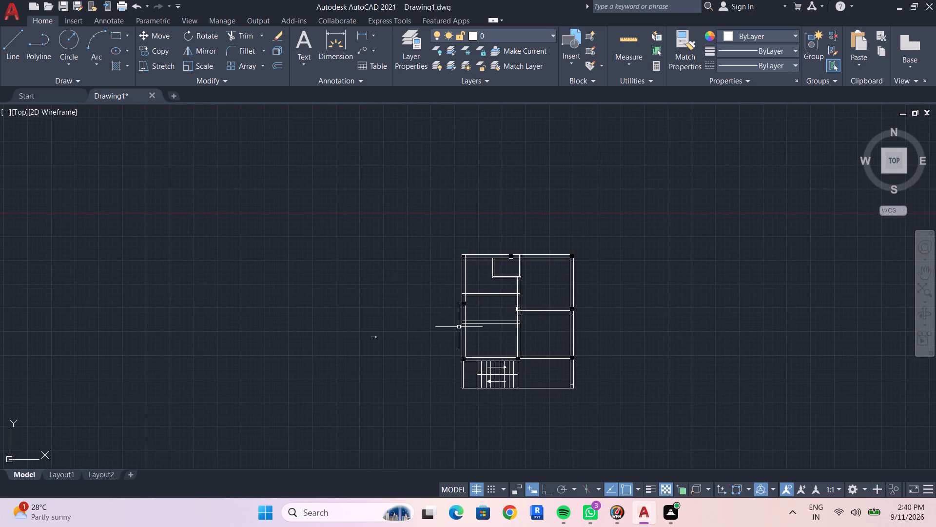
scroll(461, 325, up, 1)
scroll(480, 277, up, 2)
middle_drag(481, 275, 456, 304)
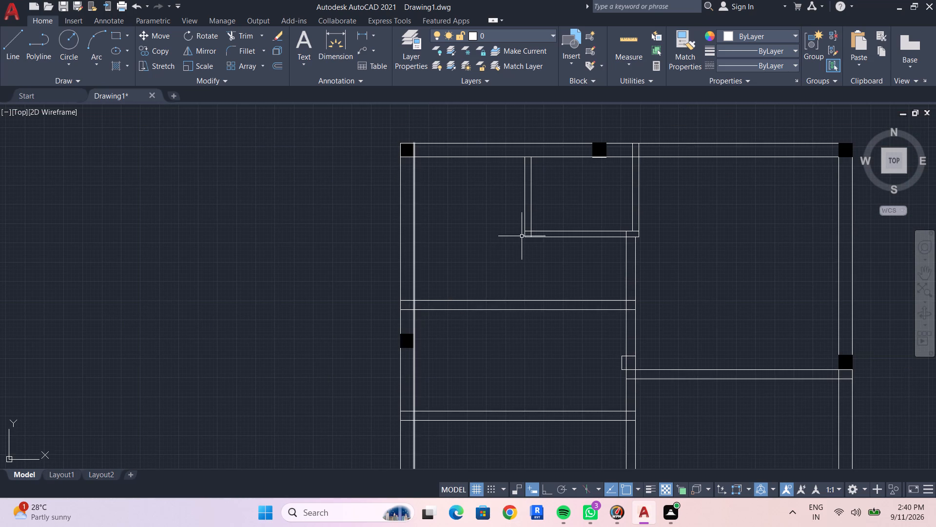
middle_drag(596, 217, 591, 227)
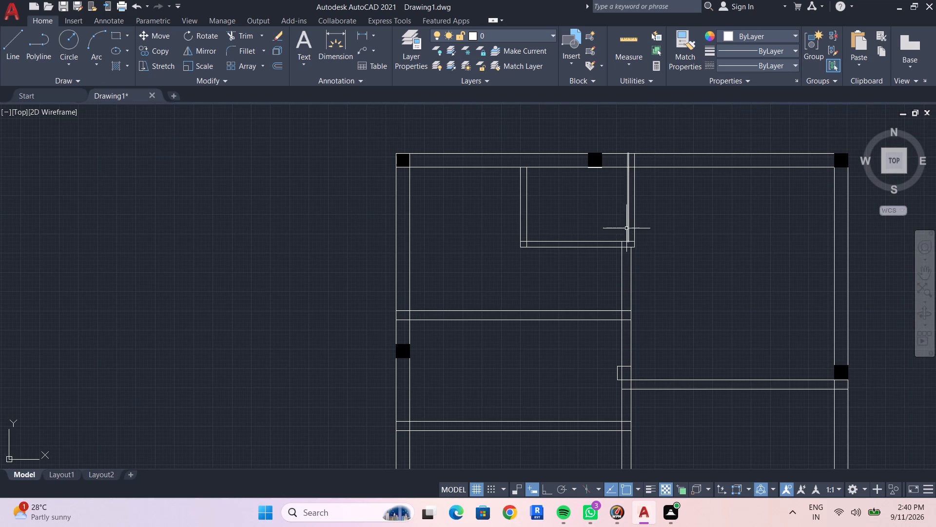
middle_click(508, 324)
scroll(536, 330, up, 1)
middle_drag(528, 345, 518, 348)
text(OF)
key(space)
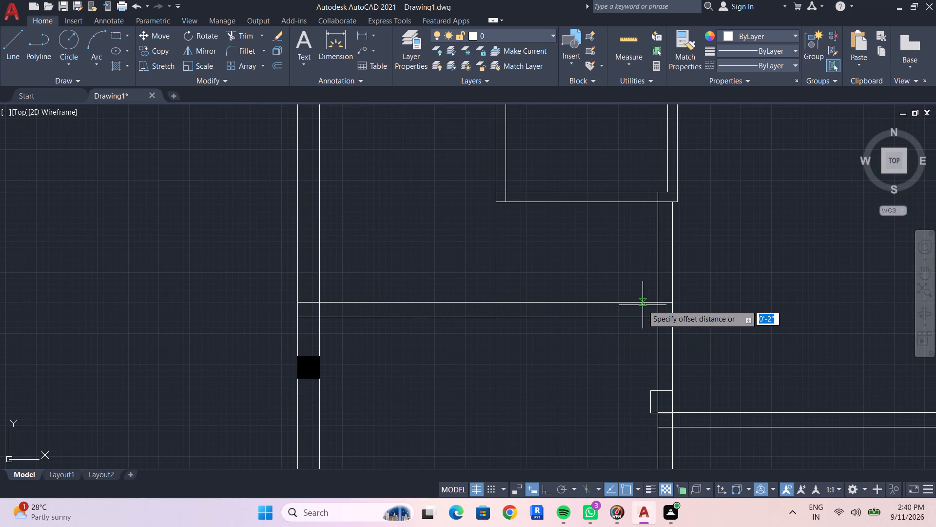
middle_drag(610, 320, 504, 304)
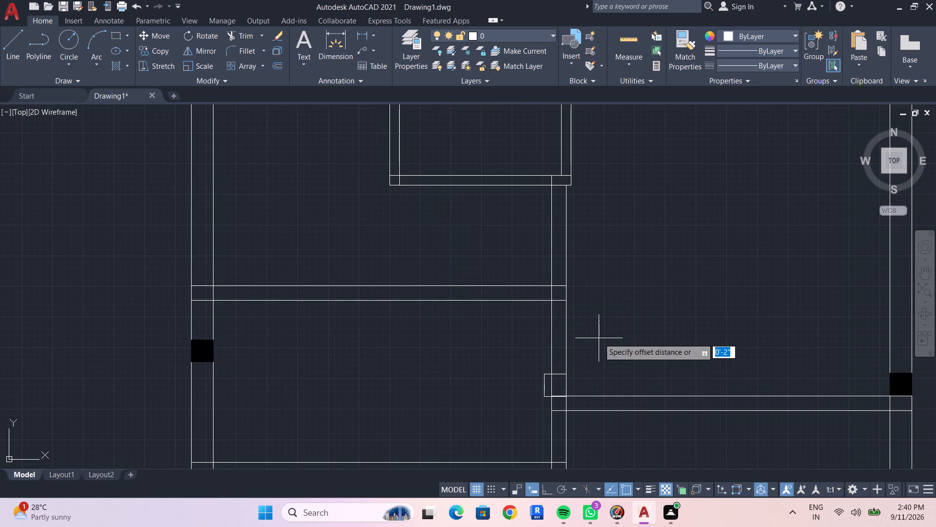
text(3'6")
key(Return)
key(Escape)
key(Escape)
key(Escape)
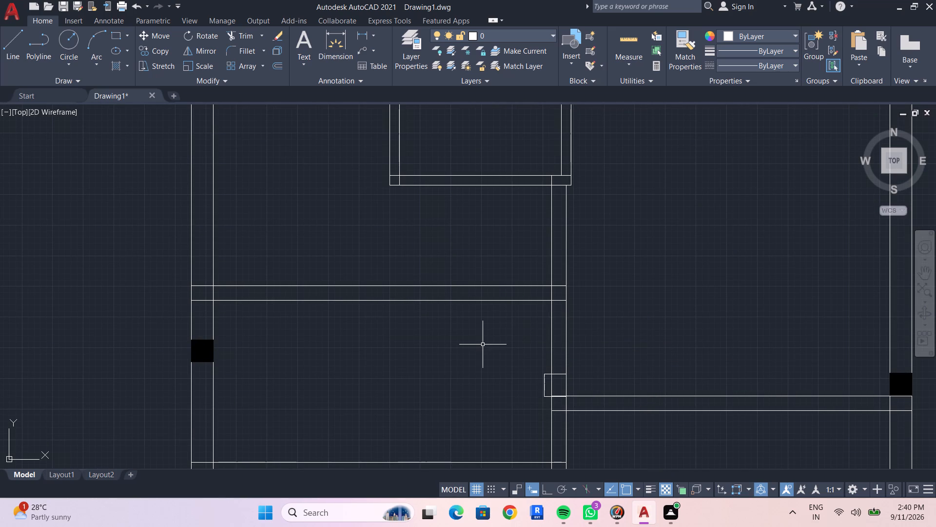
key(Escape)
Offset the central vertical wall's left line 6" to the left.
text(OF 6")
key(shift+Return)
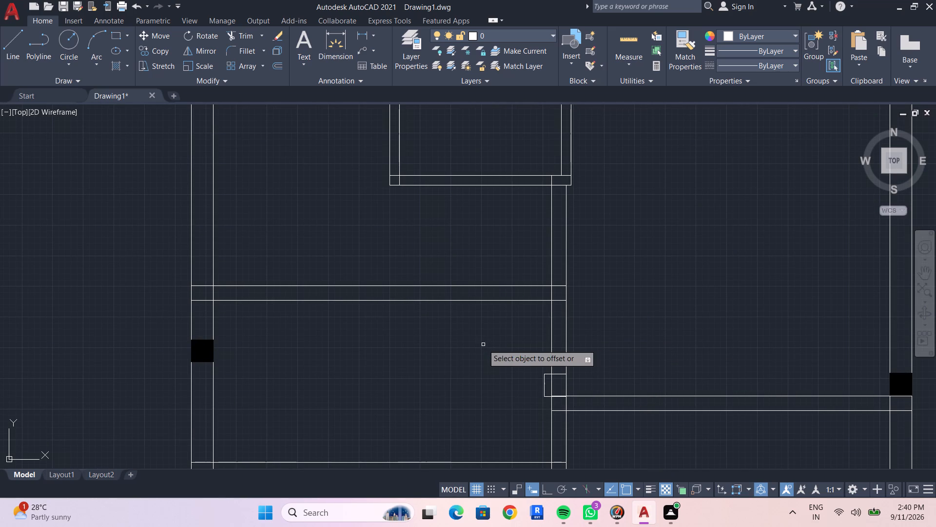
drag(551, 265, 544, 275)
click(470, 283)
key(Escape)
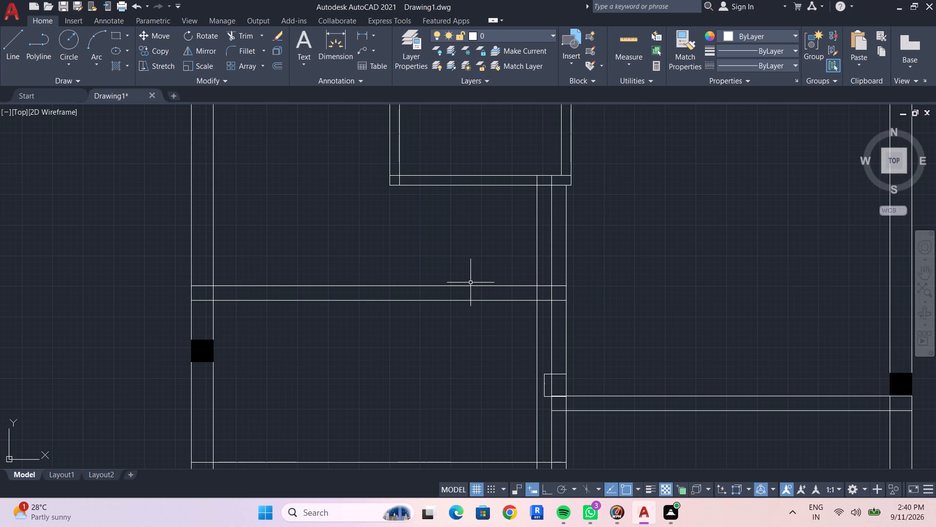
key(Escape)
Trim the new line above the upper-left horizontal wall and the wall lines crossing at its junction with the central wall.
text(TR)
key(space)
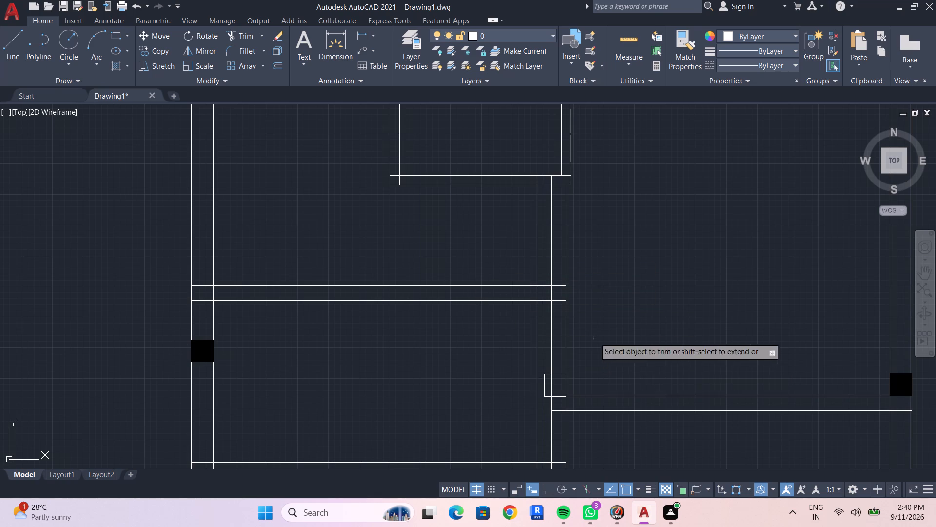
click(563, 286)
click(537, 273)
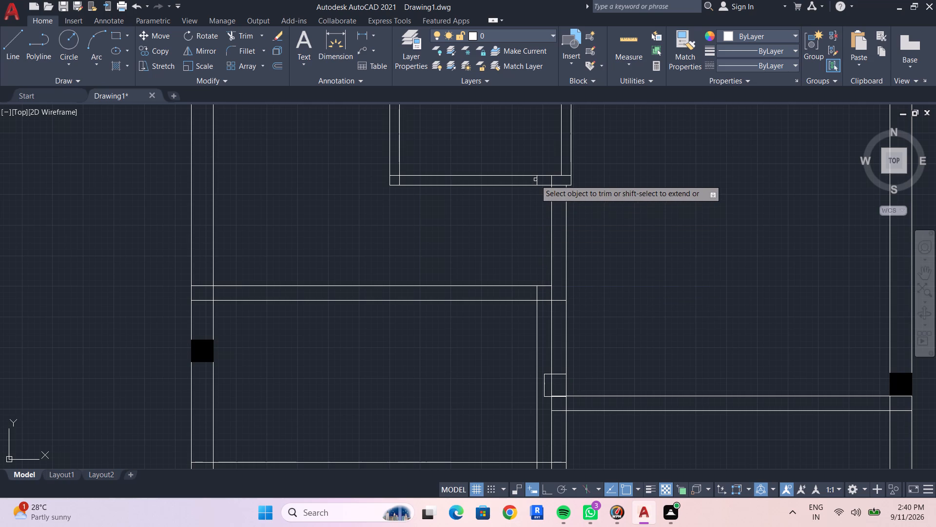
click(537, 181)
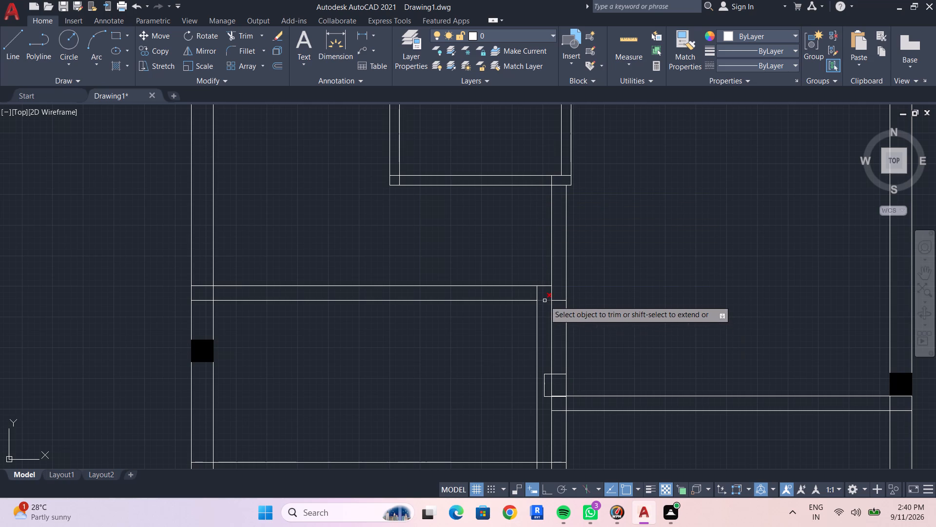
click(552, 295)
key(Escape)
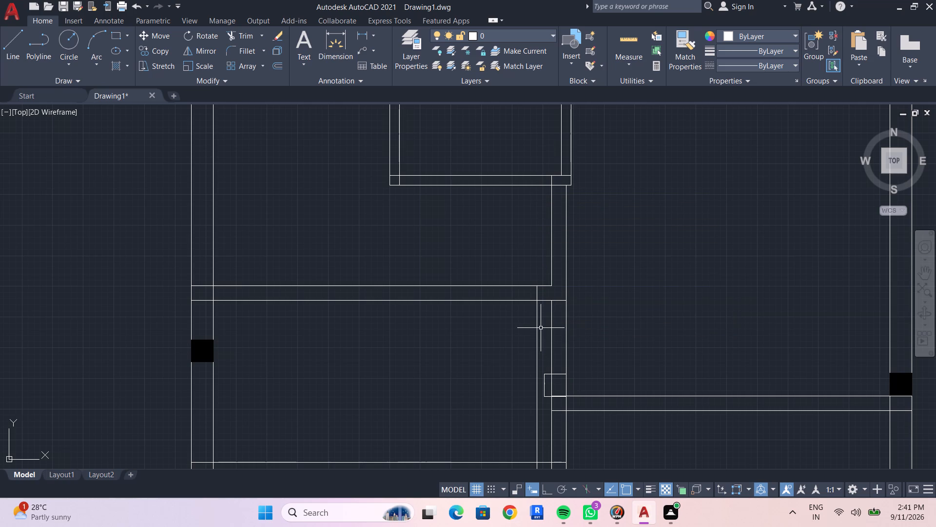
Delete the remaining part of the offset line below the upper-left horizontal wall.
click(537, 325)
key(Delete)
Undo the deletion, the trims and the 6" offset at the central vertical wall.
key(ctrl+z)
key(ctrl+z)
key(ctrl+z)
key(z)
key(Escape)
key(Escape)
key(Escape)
Offset the central vertical wall's left line 3'6" to the left.
scroll(521, 339, down, 1)
middle_drag(521, 339, 526, 327)
key(Escape)
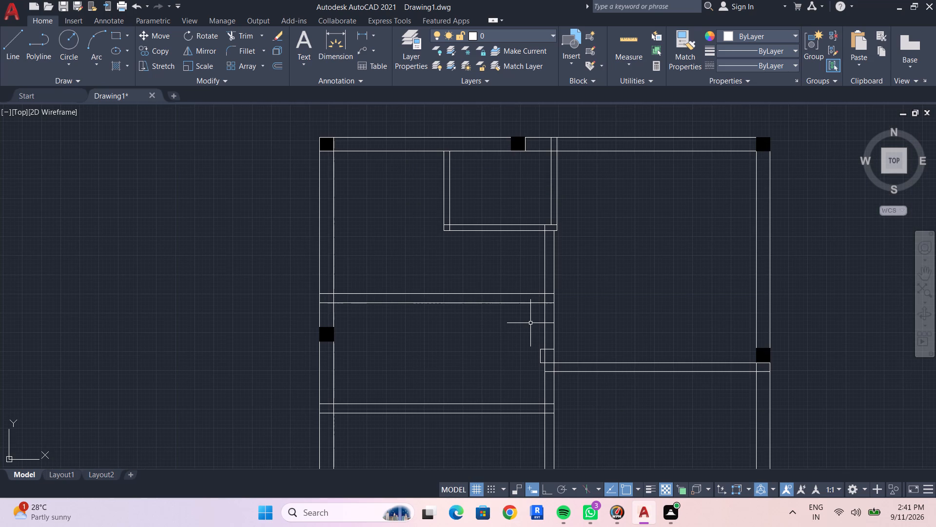
key(Escape)
text(OF)
key(space)
text(36)
key(BackSpace)
text('6')
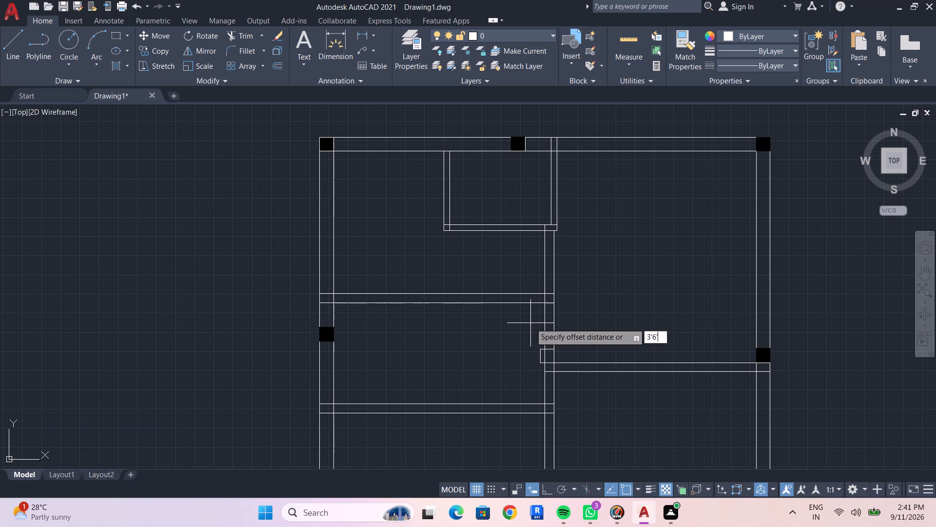
key(BackSpace)
key(shift+quotedbl)
key(Return)
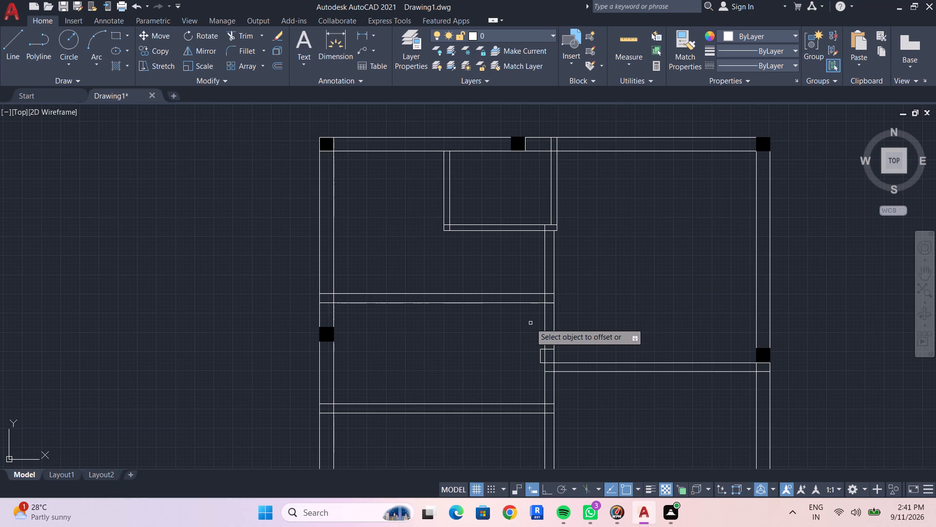
click(546, 272)
click(446, 285)
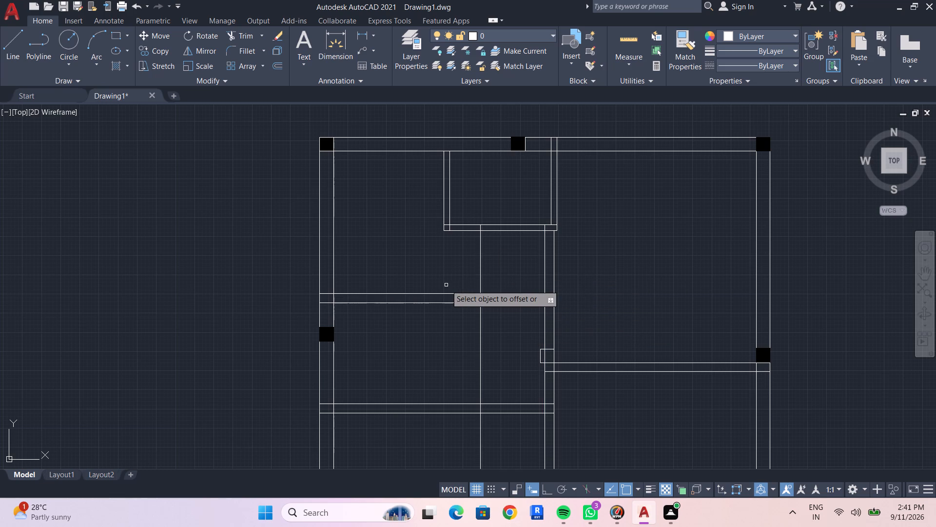
text(``)
text(OF)
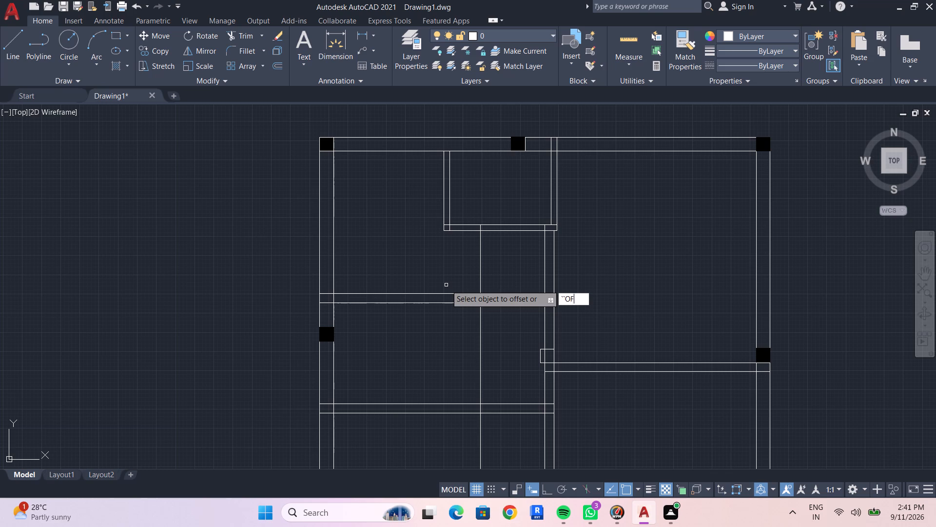
key(space)
key(Escape)
key(Escape)
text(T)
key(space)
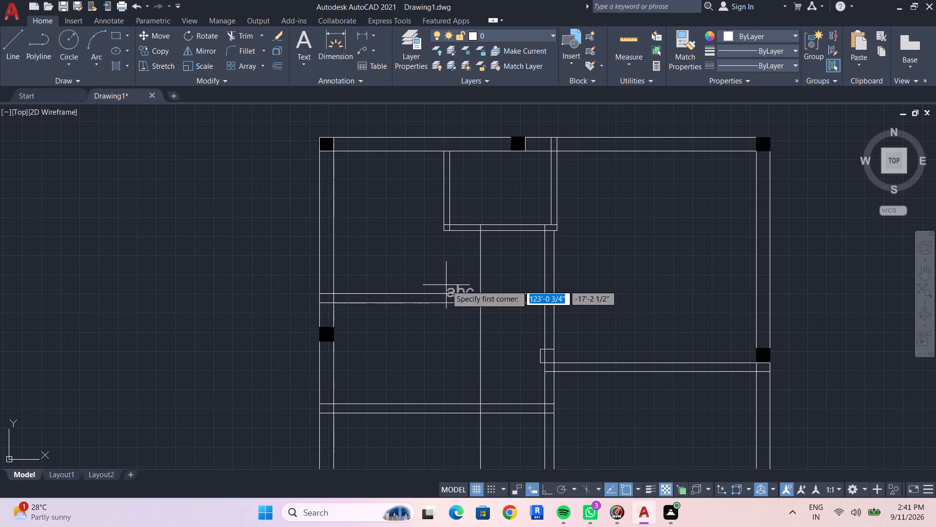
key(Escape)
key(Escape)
Trim the upper-left horizontal wall's two lines between the 3'6" offset line and the central wall, and the offset line above that wall.
text(TR)
key(space)
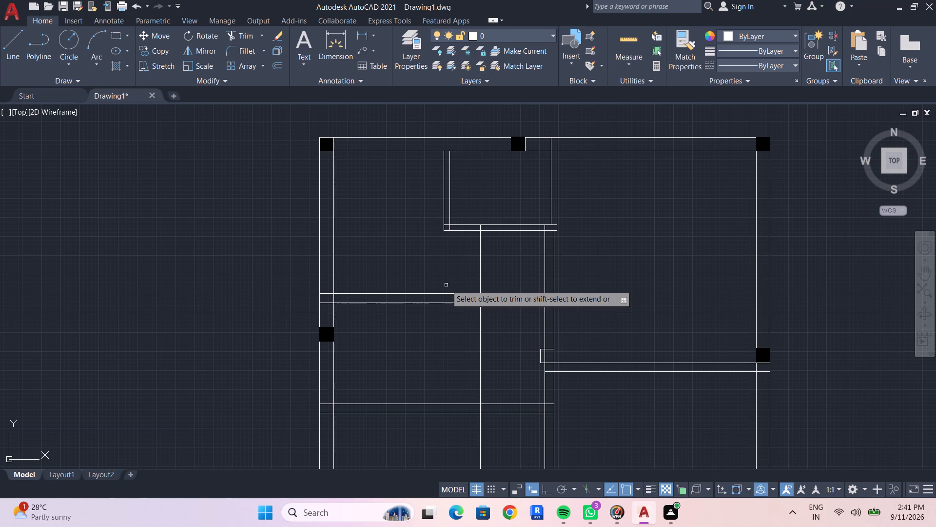
click(511, 293)
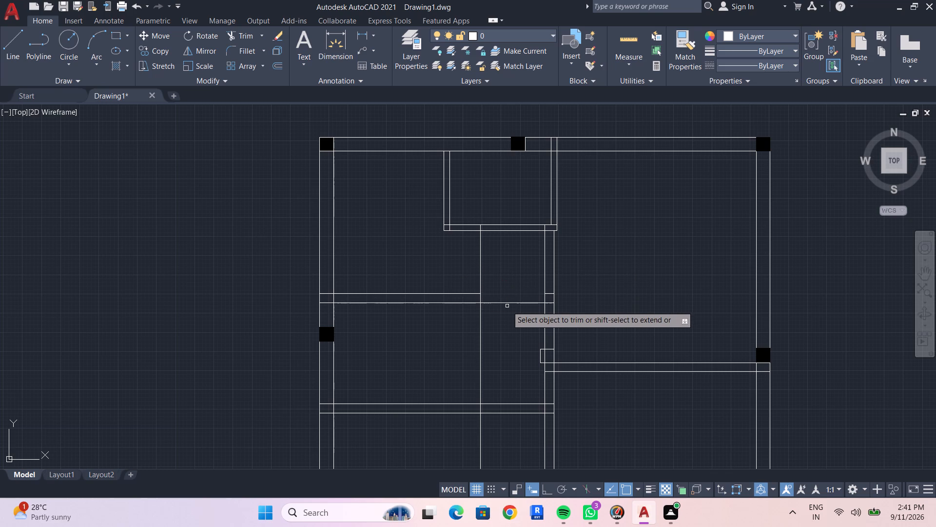
click(508, 303)
click(481, 270)
key(Escape)
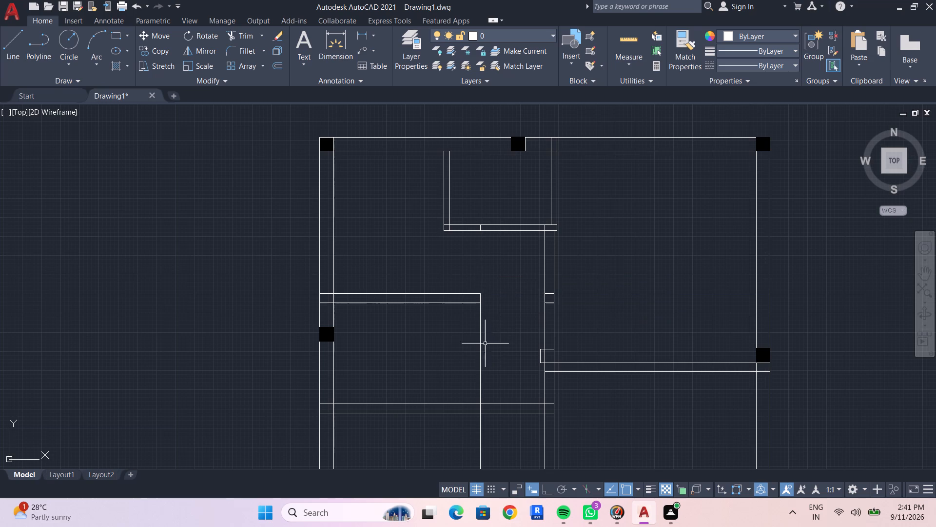
Delete the offset line's leftover pieces below the upper-left horizontal wall and inside the small upper room's bottom wall.
click(480, 335)
key(Delete)
scroll(486, 228, up, 1)
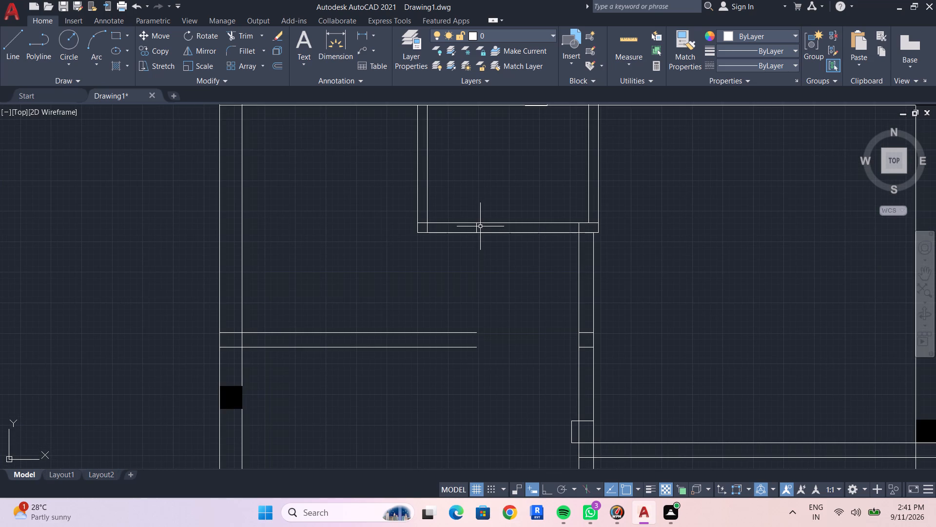
click(477, 227)
key(Delete)
Turn on Ortho and close the cut end of the upper-left horizontal wall with a short vertical line.
text(L)
key(space)
drag(479, 331, 479, 337)
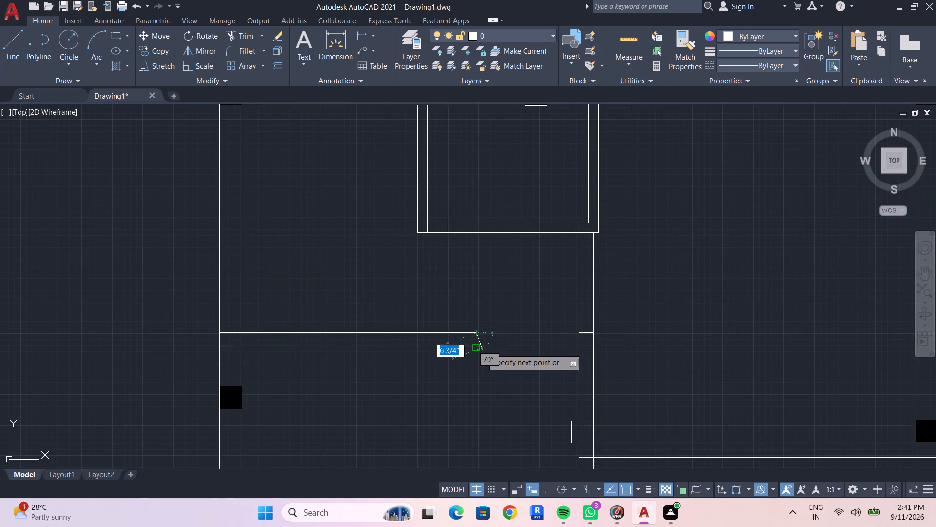
drag(543, 491, 544, 486)
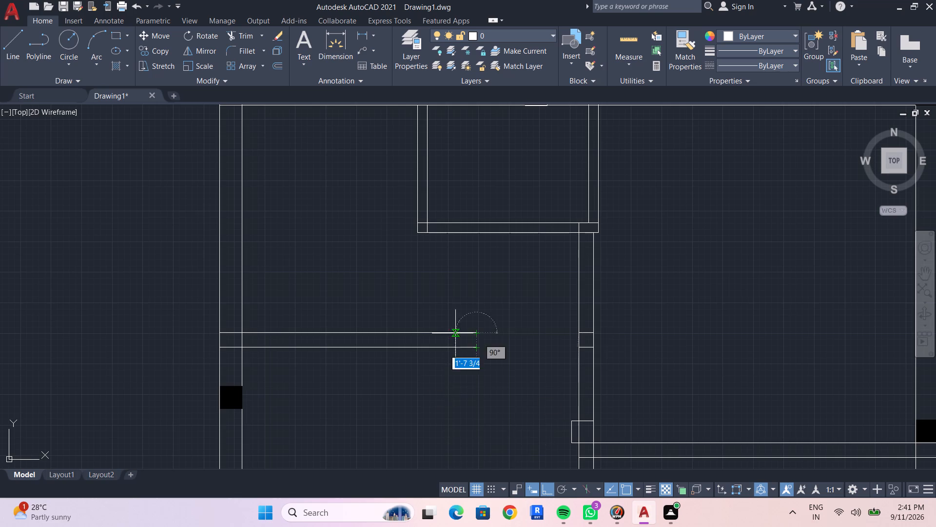
scroll(467, 345, up, 3)
click(493, 358)
key(Escape)
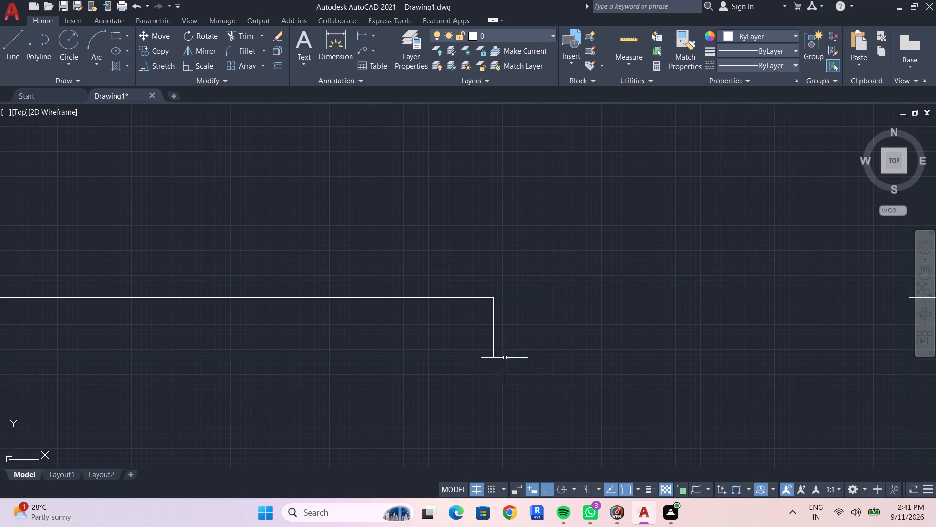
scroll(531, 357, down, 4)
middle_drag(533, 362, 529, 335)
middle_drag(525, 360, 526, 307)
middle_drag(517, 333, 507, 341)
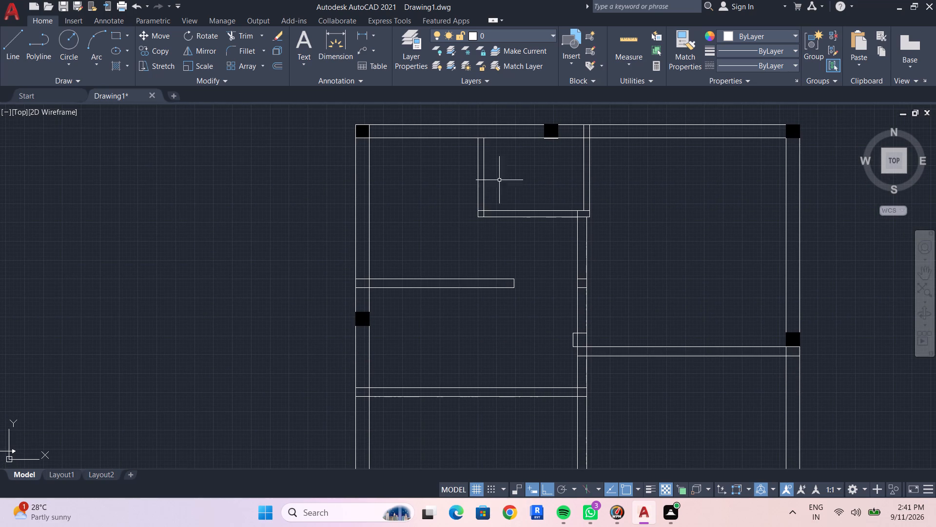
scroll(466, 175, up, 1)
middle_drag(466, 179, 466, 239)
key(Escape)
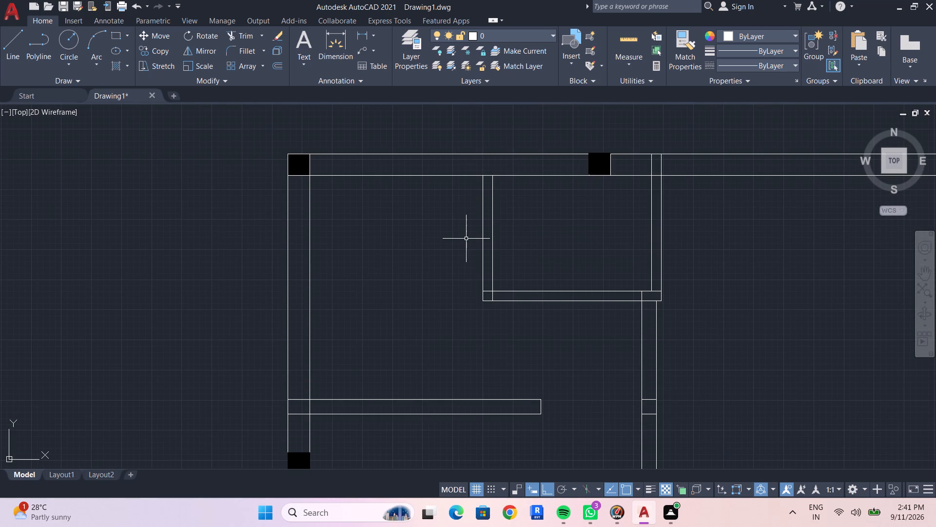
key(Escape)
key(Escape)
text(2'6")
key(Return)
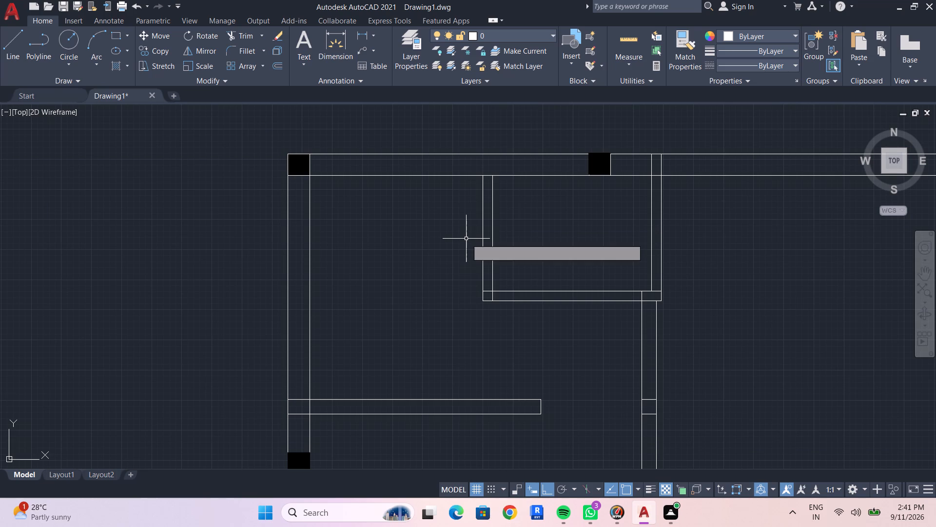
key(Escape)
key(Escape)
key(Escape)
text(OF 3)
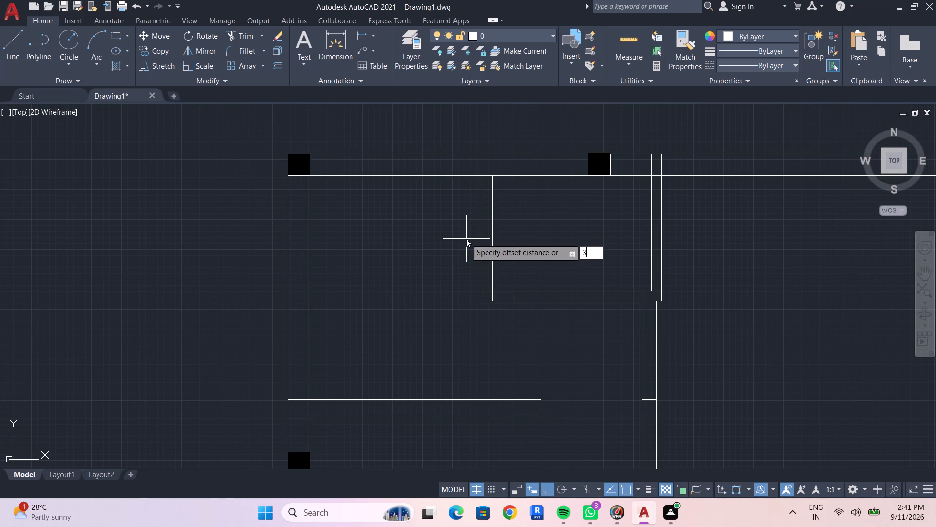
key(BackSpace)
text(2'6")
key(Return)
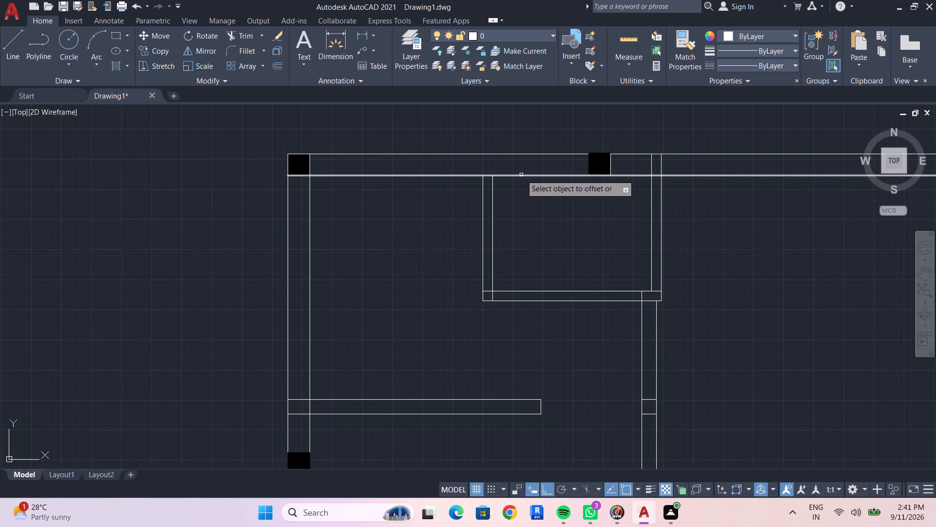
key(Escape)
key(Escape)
Offset the top exterior wall's inner line 6" downward.
text(OF 6")
key(shift+Return)
click(529, 175)
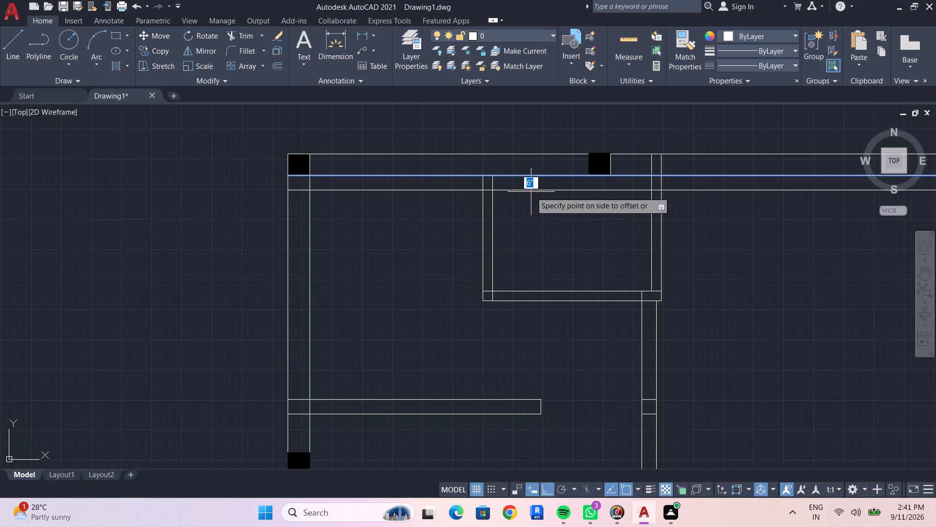
click(531, 203)
key(Escape)
key(Escape)
Trim the 6" offset line west of the small upper room, and the exterior wall's inner line across that room's west wall.
text(TR)
key(space)
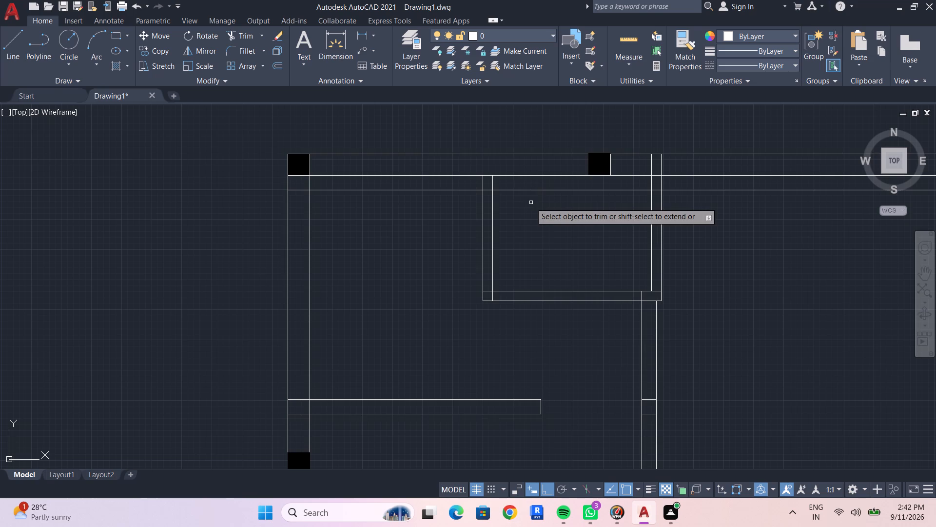
key(Return)
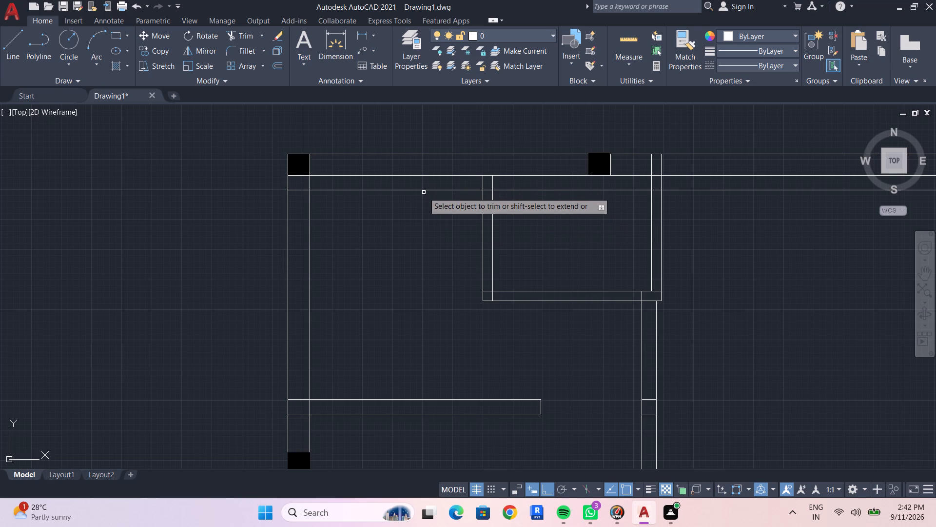
click(302, 190)
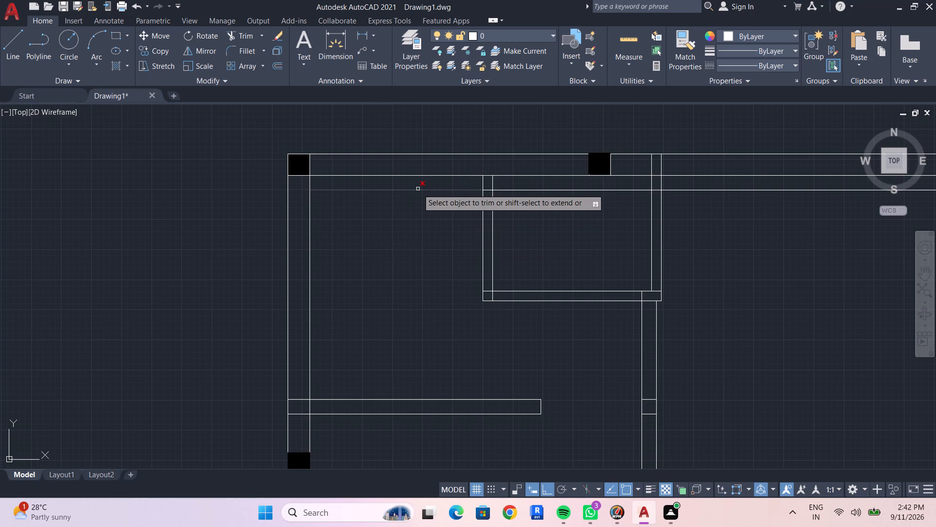
click(418, 189)
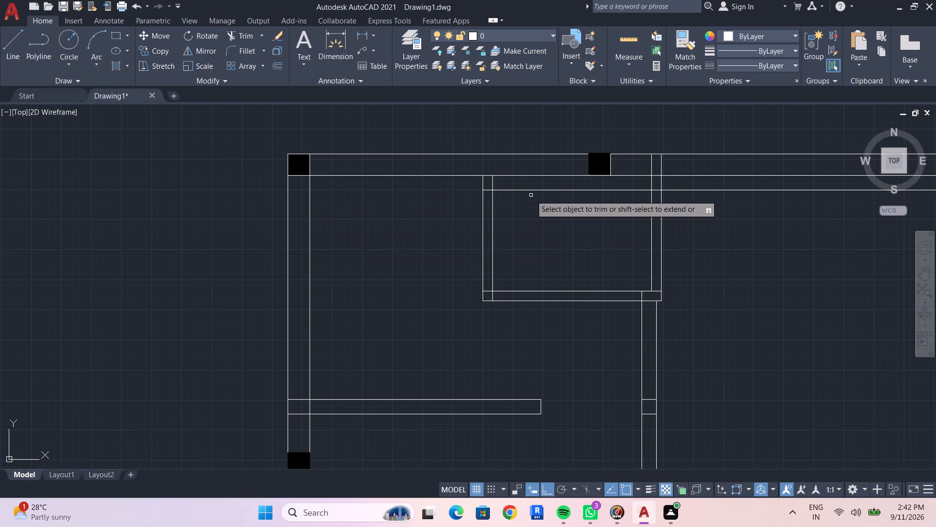
click(489, 174)
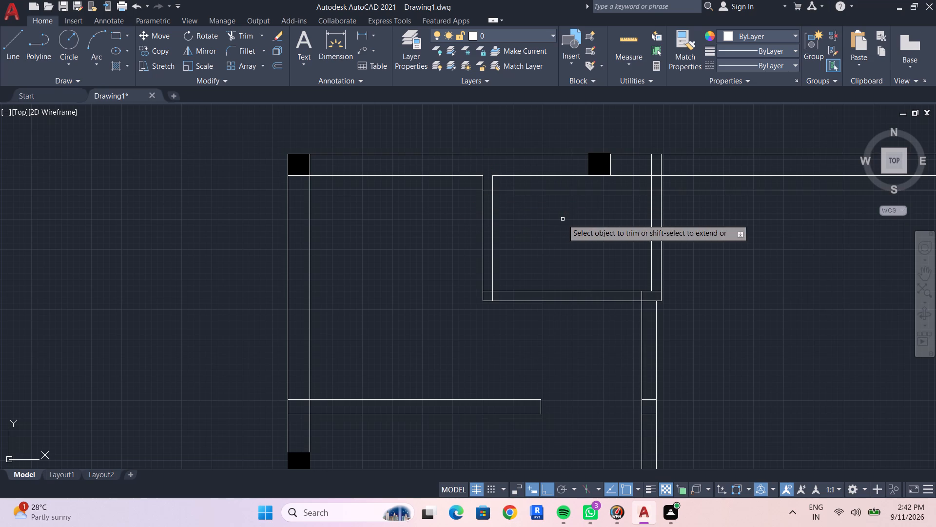
key(Escape)
key(Escape)
key(Escape)
key(Escape)
key(Escape)
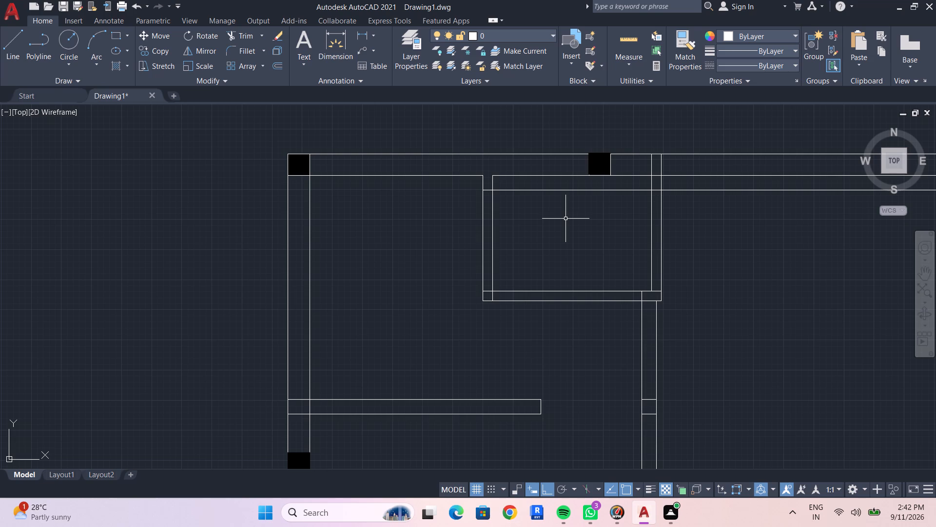
Offset the 6" offset line a further 2' downward across the small upper room.
text(OF 3)
key(BackSpace)
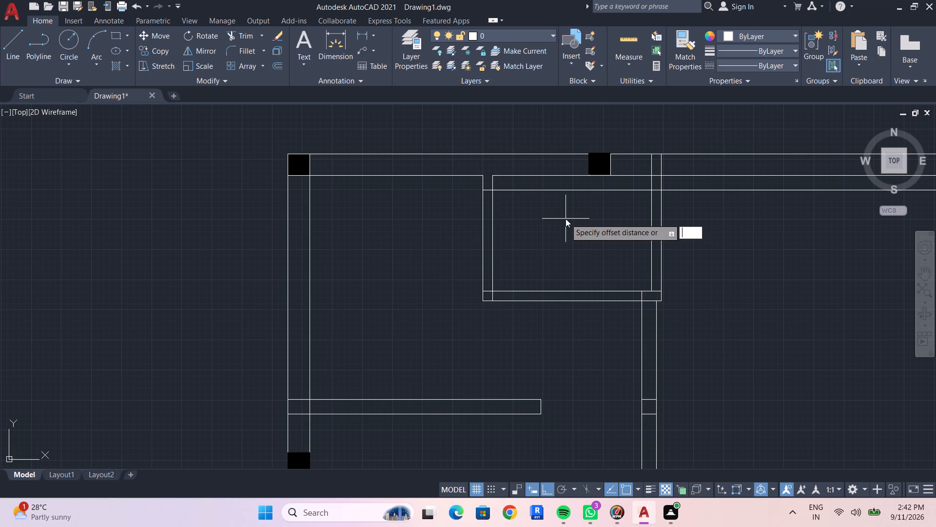
key(2)
key(apostrophe)
key(Return)
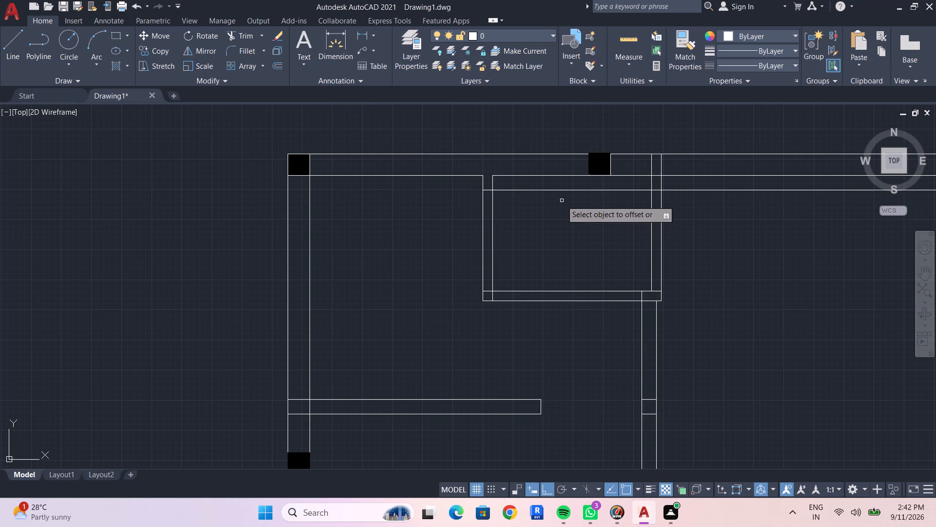
click(562, 190)
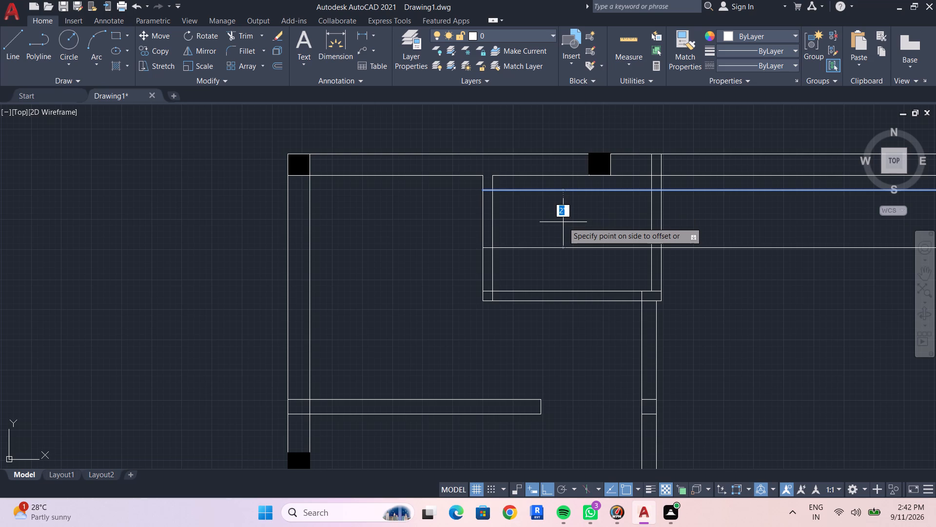
click(563, 222)
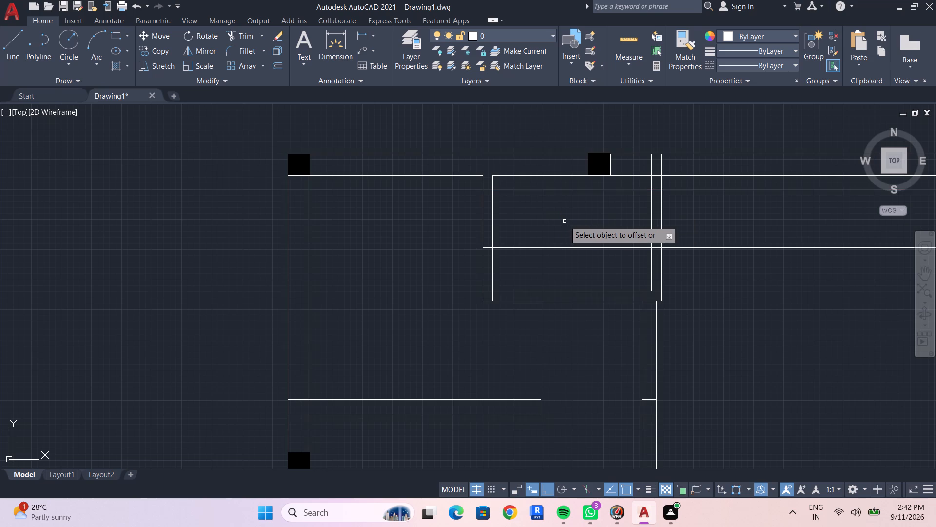
key(Escape)
key(Escape)
Trim both lines of the small upper room's west wall between the two offset lines to cut the 2' opening.
key(t)
text(R)
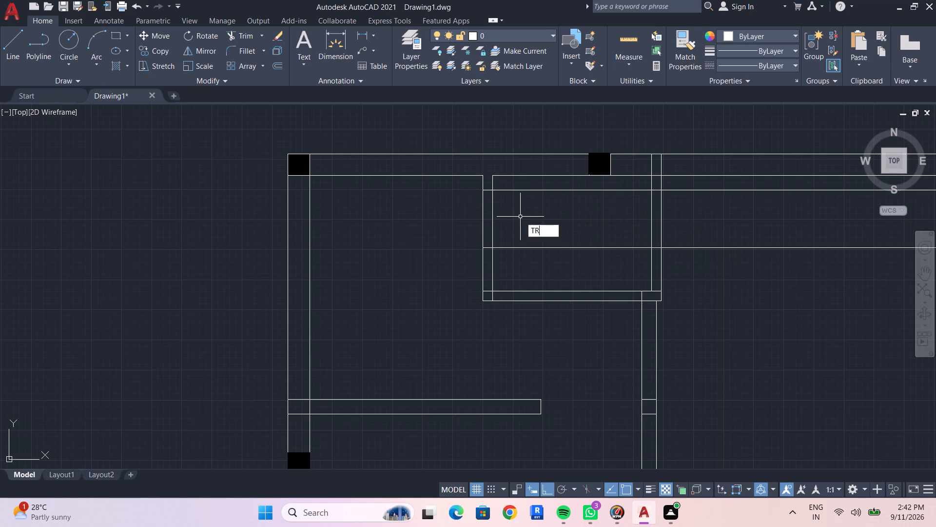
key(space)
key(space)
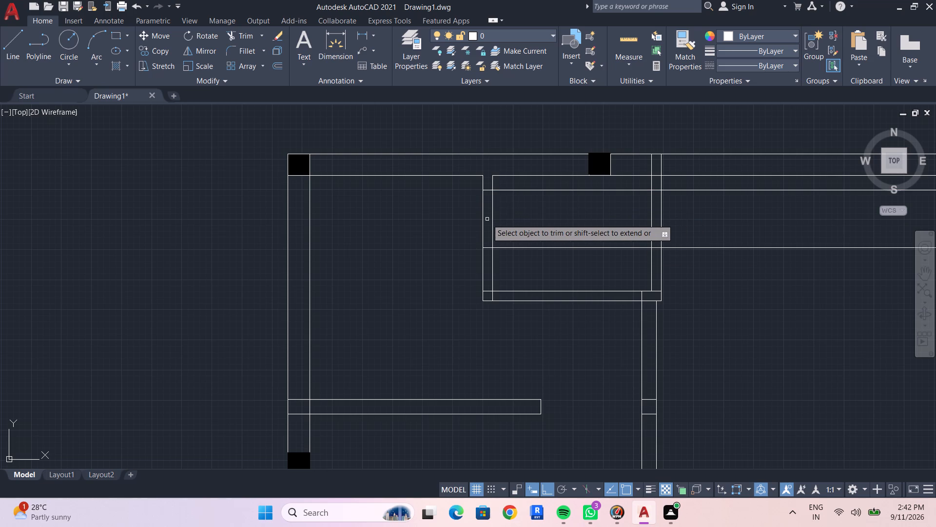
click(482, 213)
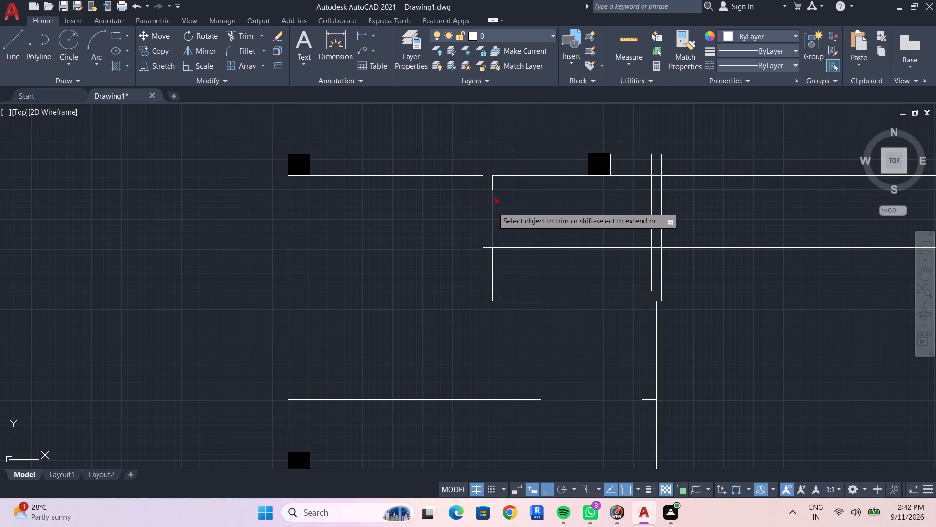
click(492, 207)
key(Escape)
Trim the upper offset line inside the small upper room and delete its remainder to the east, leaving the short wall-end cap.
click(558, 191)
key(Escape)
middle_drag(500, 195, 502, 207)
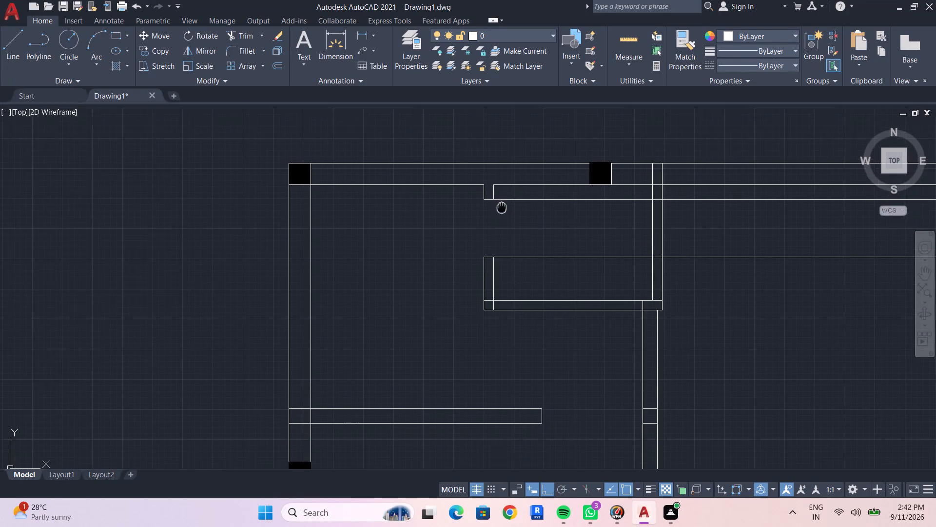
middle_drag(502, 207, 504, 225)
scroll(503, 230, up, 1)
key(t)
text(R)
key(space)
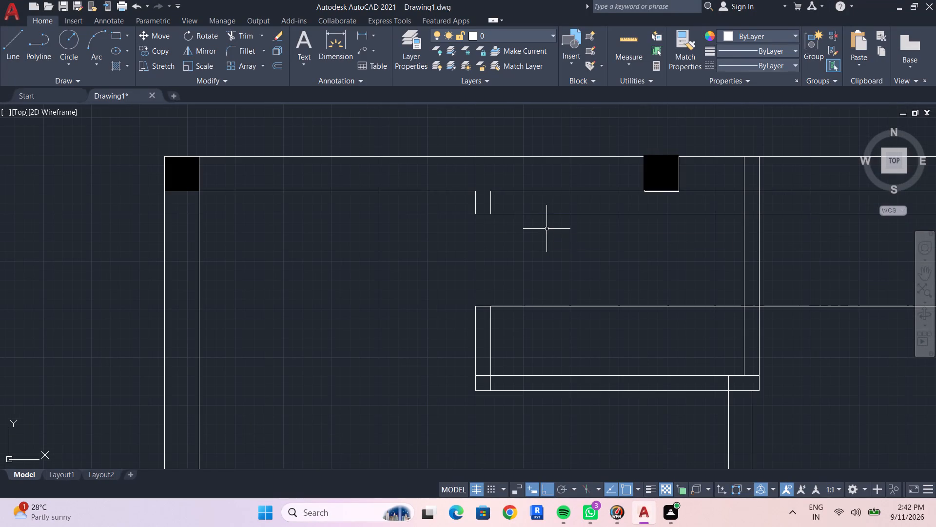
click(552, 215)
key(Escape)
click(812, 214)
key(Delete)
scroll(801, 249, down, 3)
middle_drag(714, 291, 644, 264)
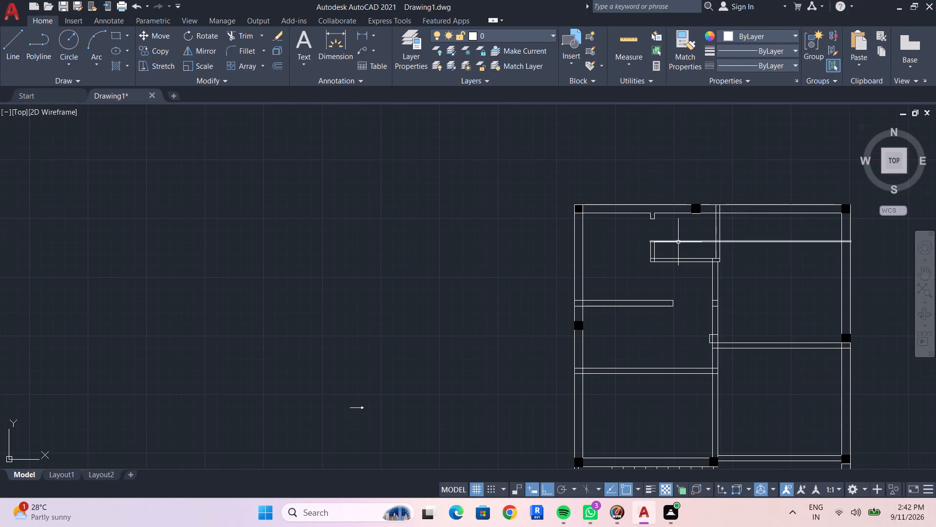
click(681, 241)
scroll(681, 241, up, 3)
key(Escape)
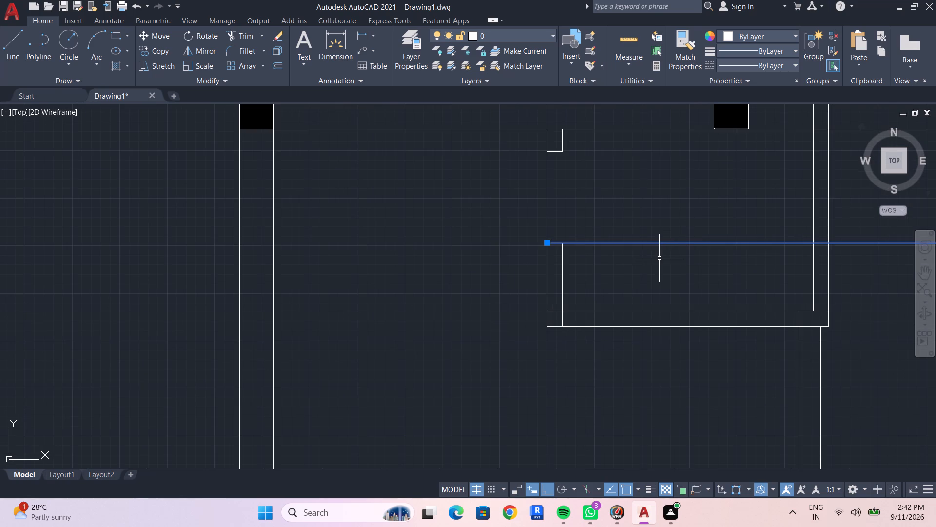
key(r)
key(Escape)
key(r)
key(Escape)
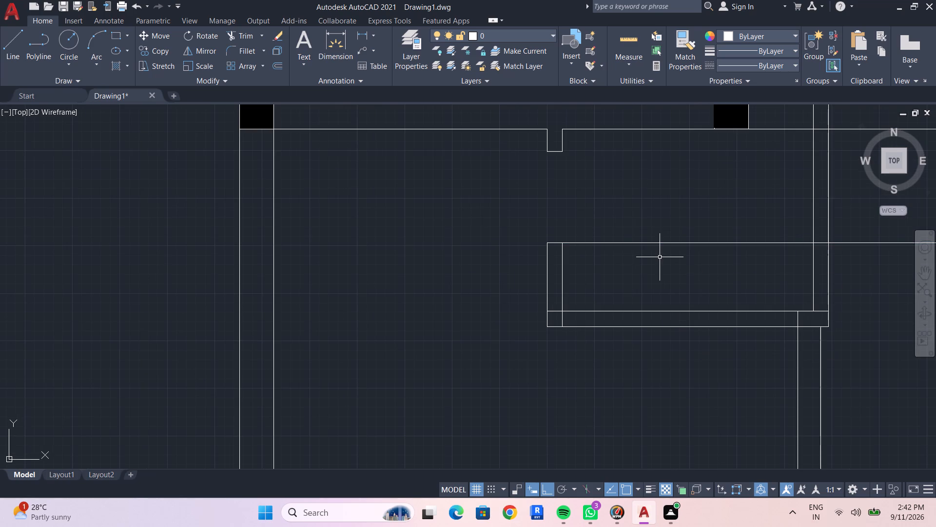
Trim the lower offset line inside the small upper room and delete its remainder to the east, leaving the short wall-end cap.
text(TR)
key(space)
key(space)
click(643, 243)
scroll(695, 244, down, 1)
key(Escape)
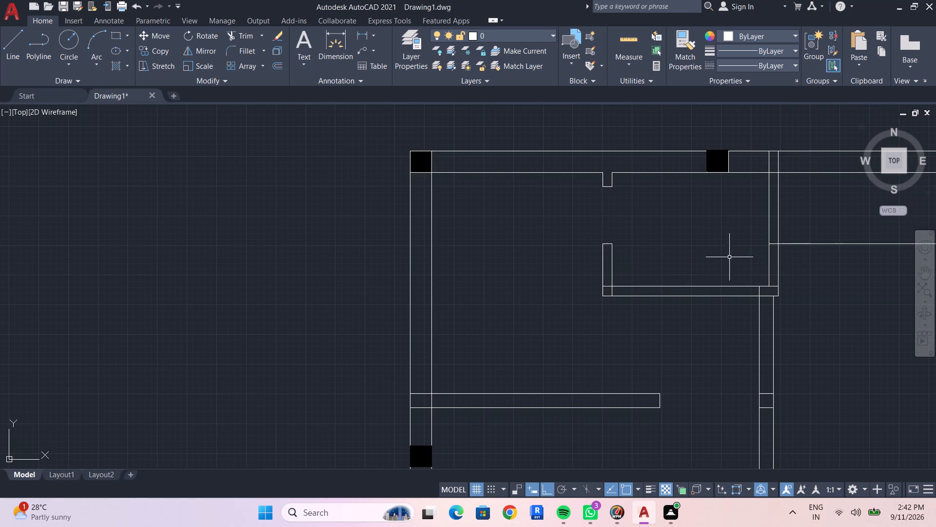
click(793, 244)
key(Delete)
Offset the east exterior wall's inner line 4' to the west, across the upper-east room's south wall.
scroll(538, 276, down, 1)
middle_drag(538, 276, 467, 268)
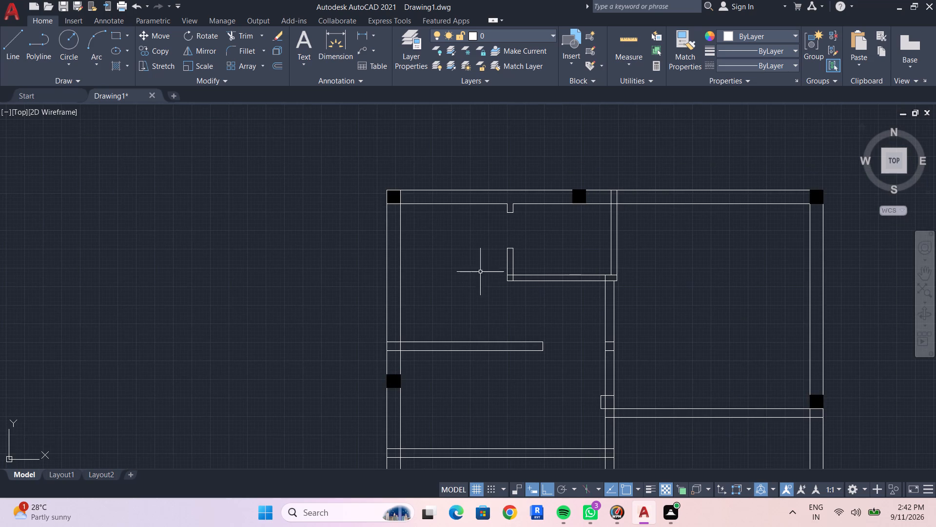
middle_drag(515, 393, 523, 318)
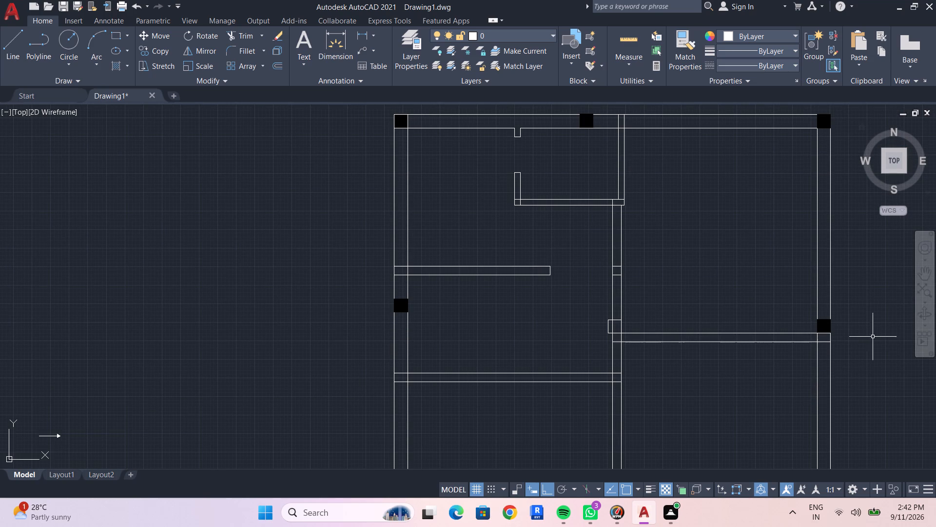
middle_drag(759, 364, 559, 351)
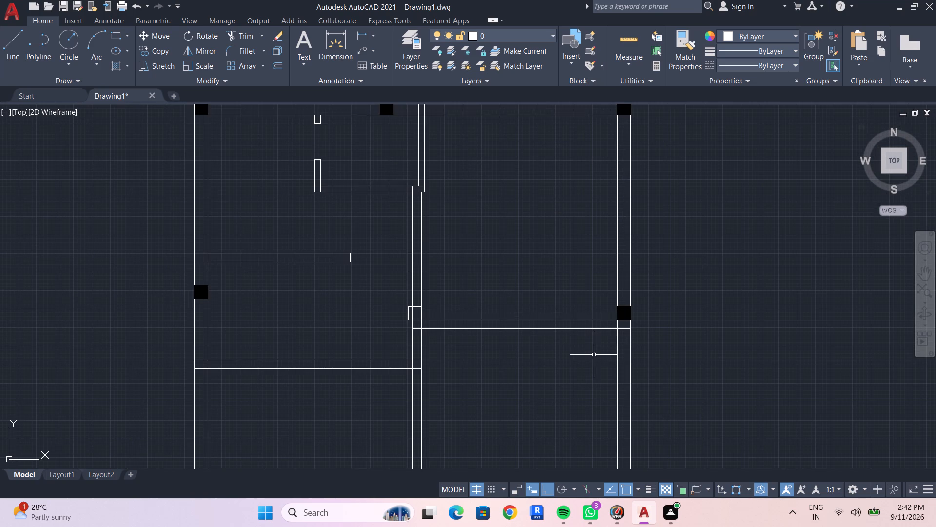
scroll(596, 332, up, 2)
middle_click(591, 344)
key(Escape)
key(Escape)
middle_click(599, 345)
key(Escape)
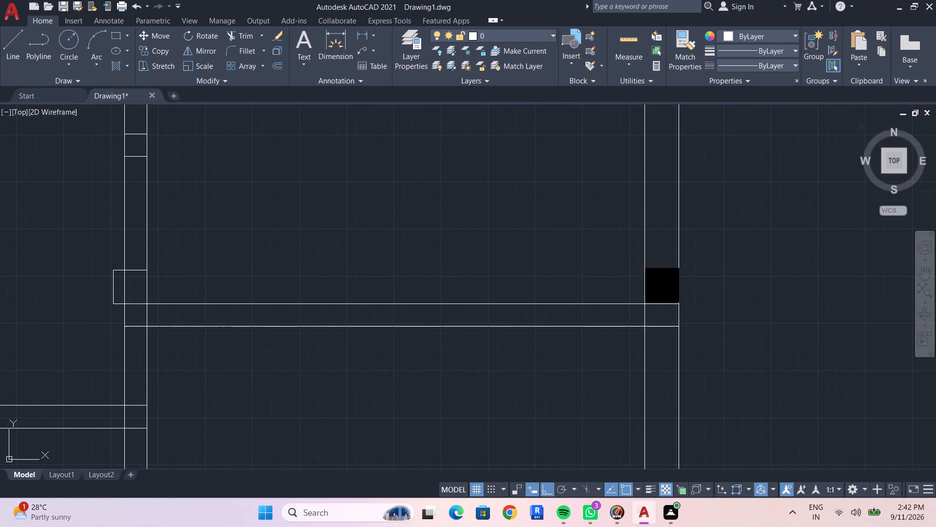
text(OF 4')
key(Return)
click(643, 339)
click(495, 357)
key(Escape)
key(Escape)
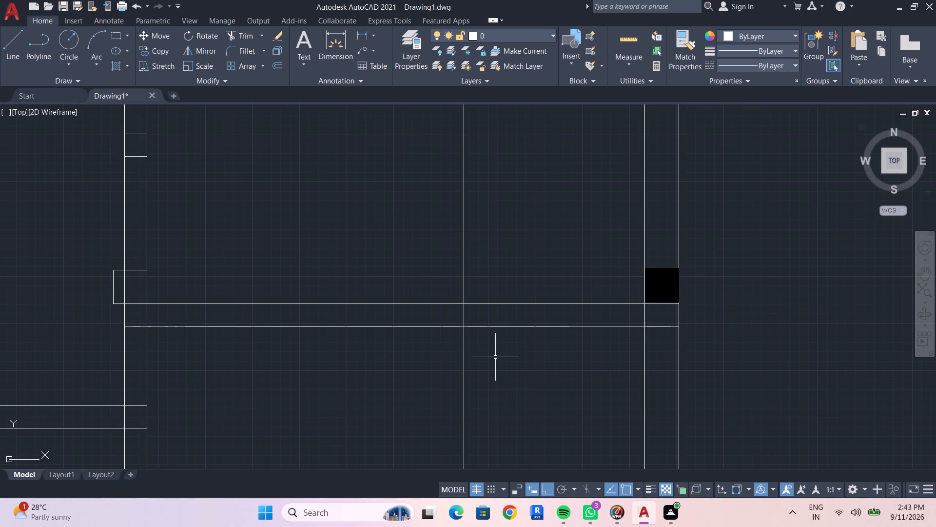
Trim the upper-east room's south wall lines between the 4' offset line and the east exterior wall to cut the opening.
text(TR)
key(space)
key(Return)
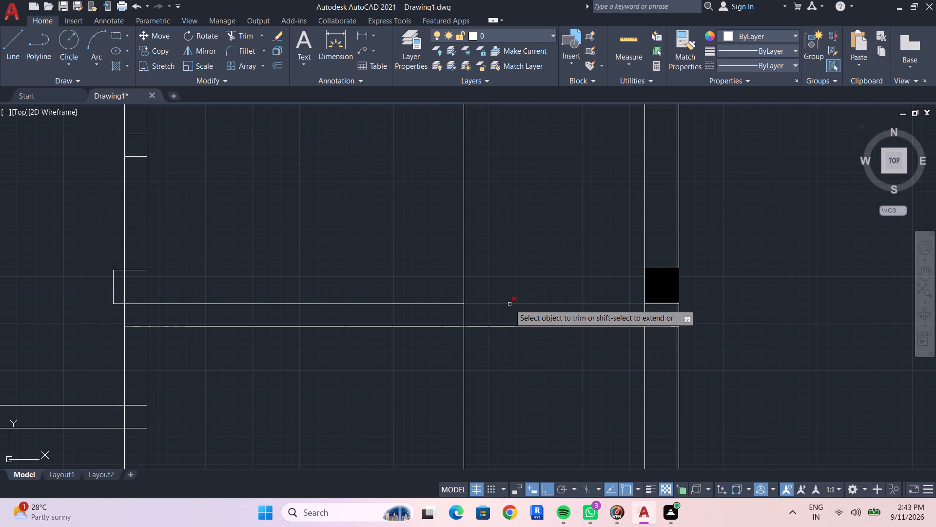
Trim the upper-east room's south wall lines east of the 4' offset line, and the offset line north of that wall.
drag(509, 304, 509, 308)
click(508, 326)
click(465, 283)
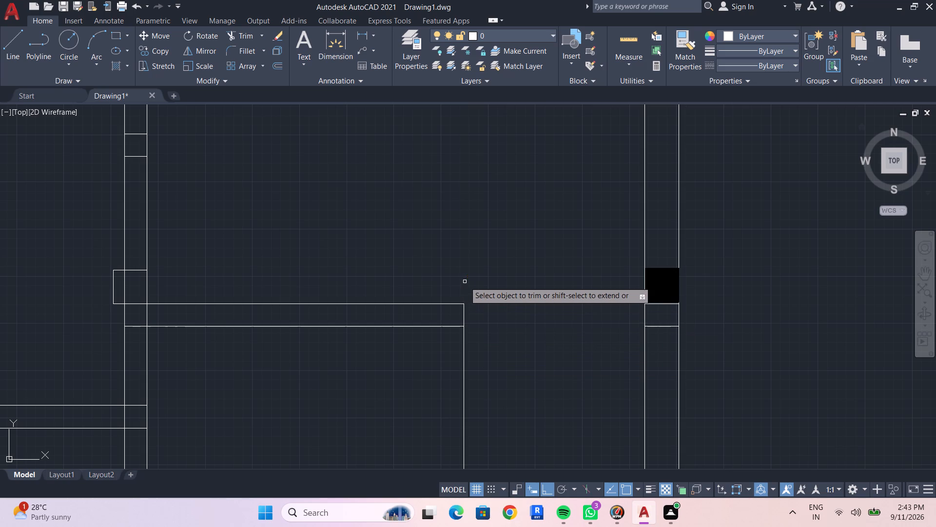
key(Escape)
Trim the offset line south of the opening's wall end and delete its remainder below the lower wall.
scroll(479, 302, down, 2)
key(Escape)
scroll(494, 340, down, 1)
middle_drag(494, 340, 495, 350)
key(Escape)
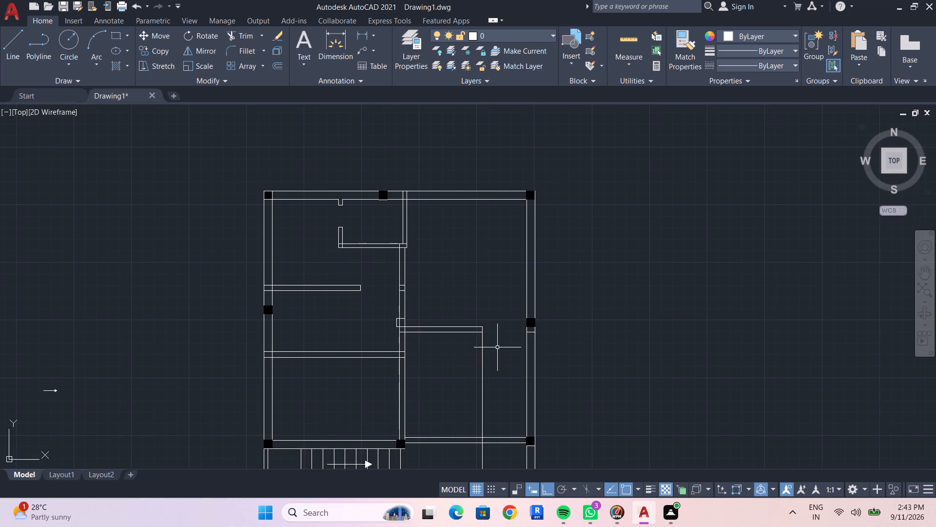
text(TR)
key(space)
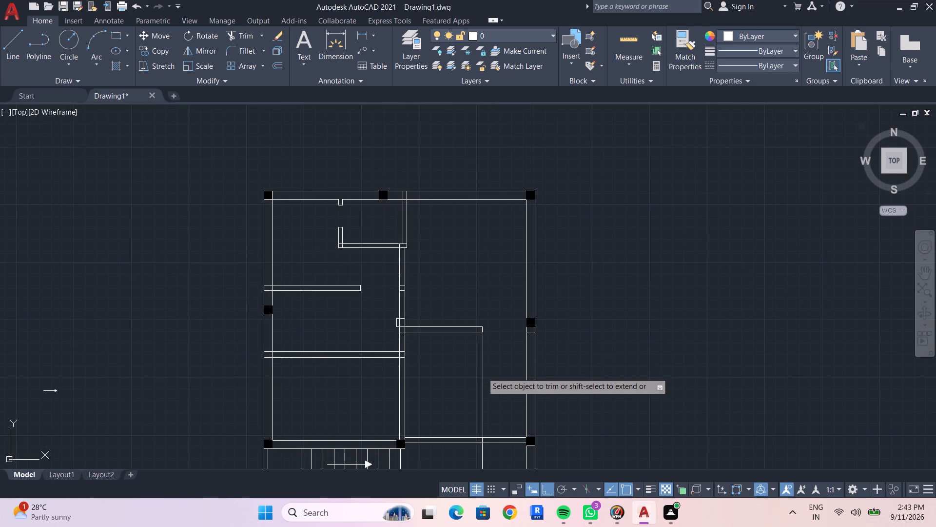
click(482, 372)
key(Escape)
click(481, 457)
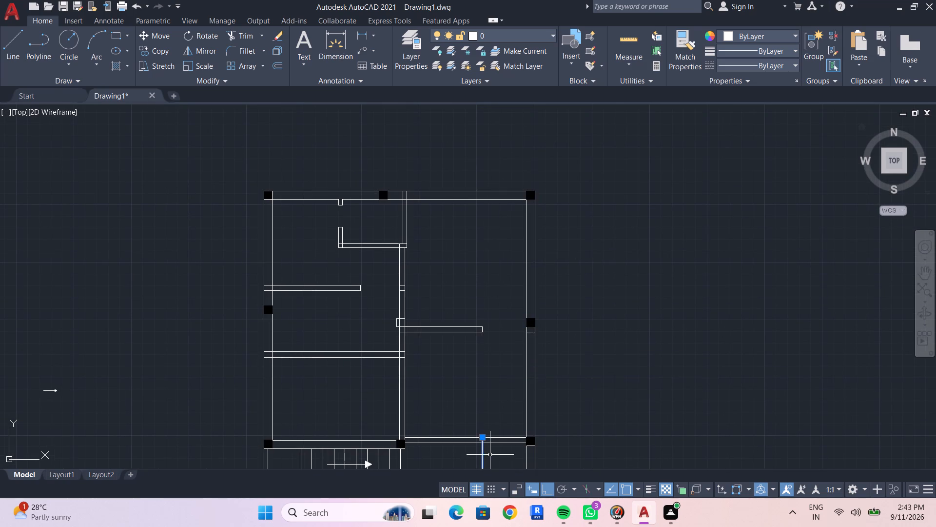
key(Delete)
Copy the northwest corner column's black fill onto the empty column outline on the central interior wall.
middle_drag(498, 413, 509, 385)
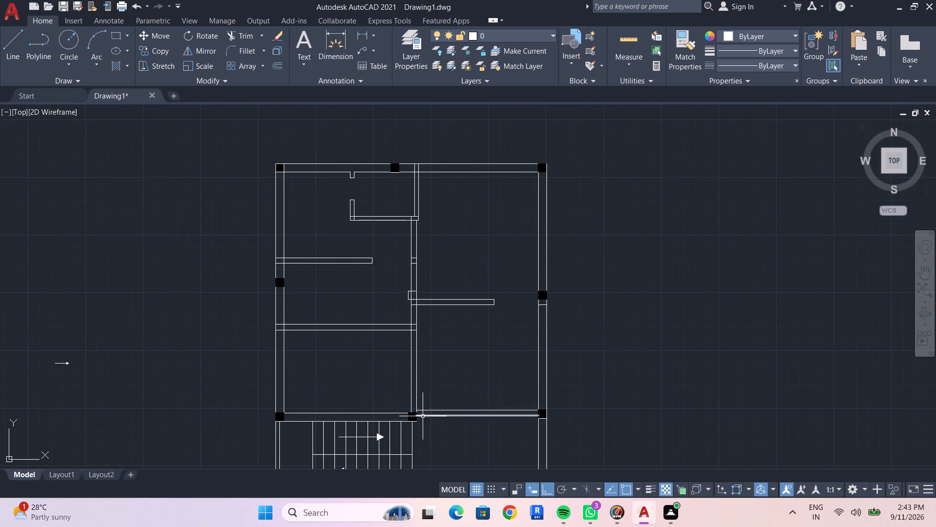
scroll(287, 173, up, 3)
click(260, 158)
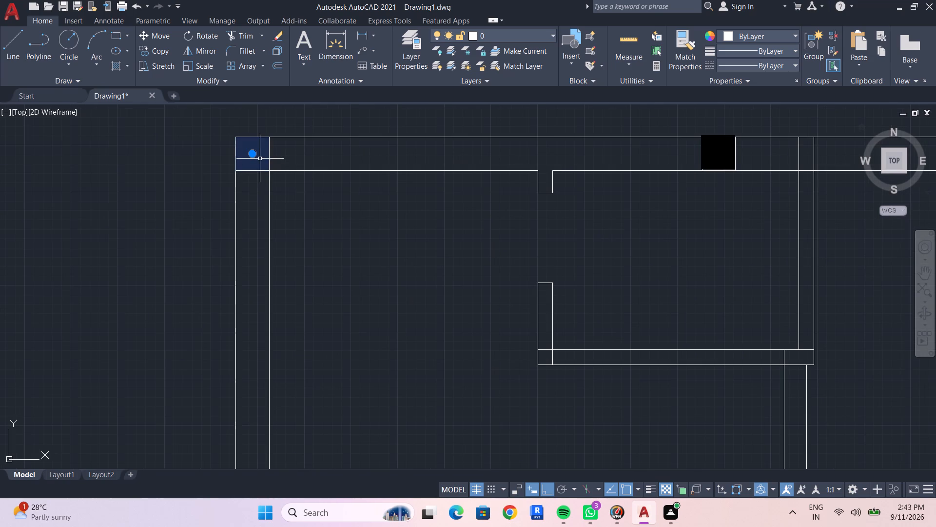
key(d)
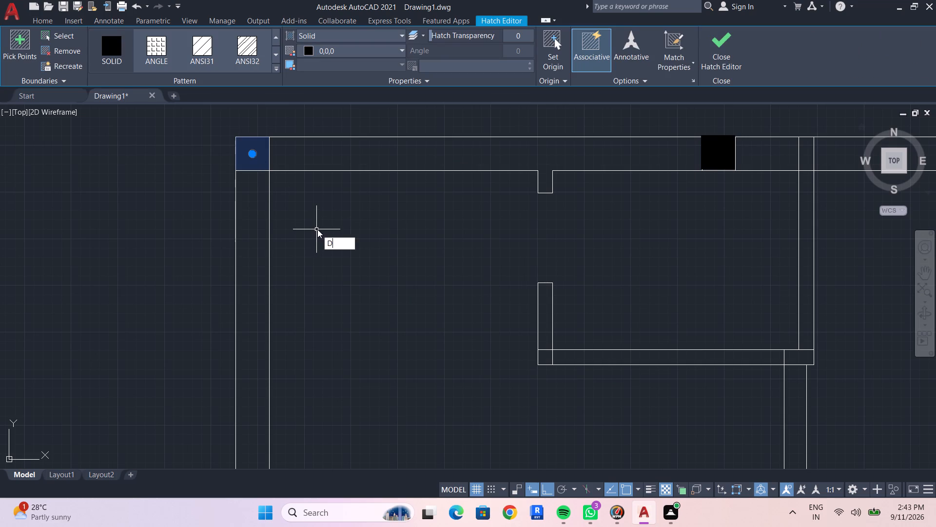
key(BackSpace)
text(CO)
key(space)
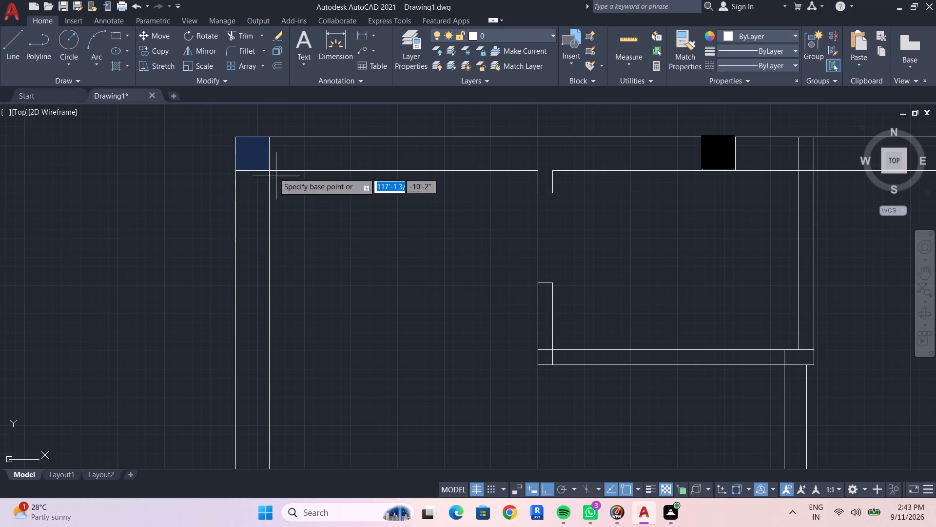
click(253, 153)
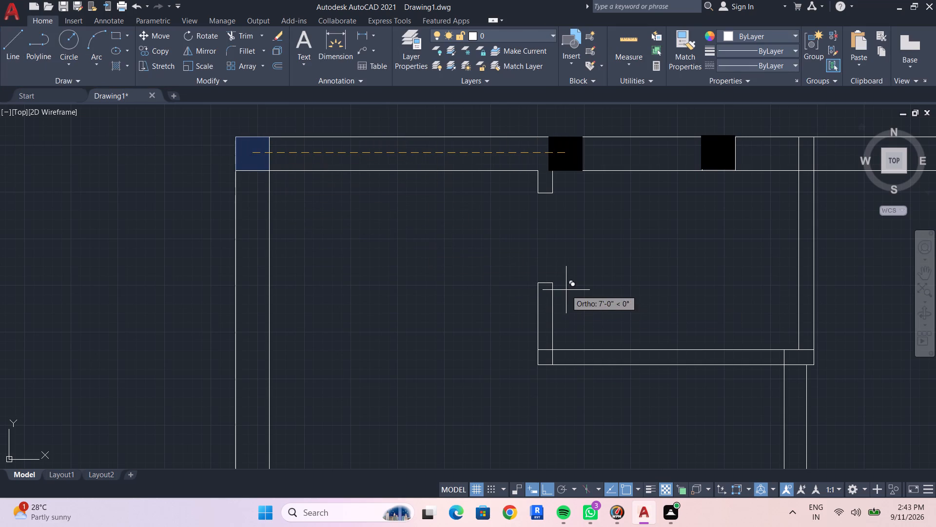
click(550, 487)
middle_drag(709, 416, 429, 259)
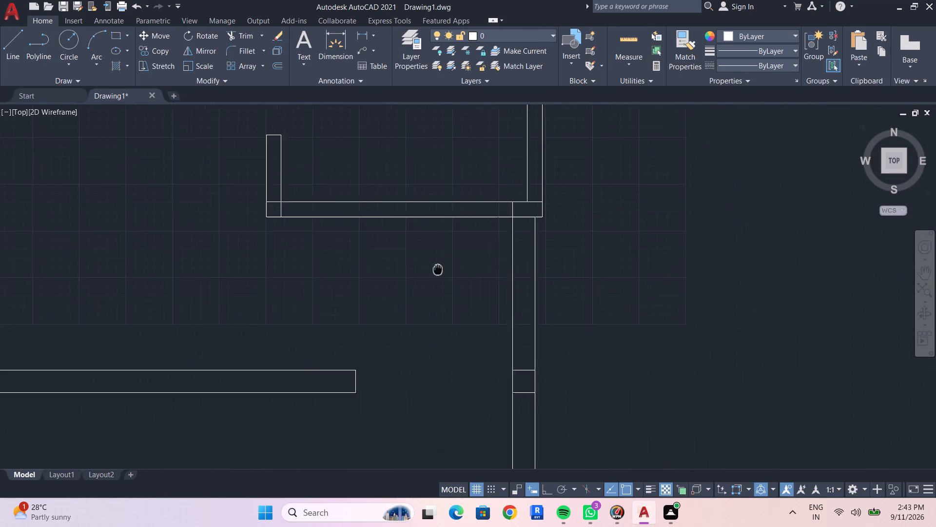
middle_drag(429, 259, 412, 238)
scroll(503, 368, up, 2)
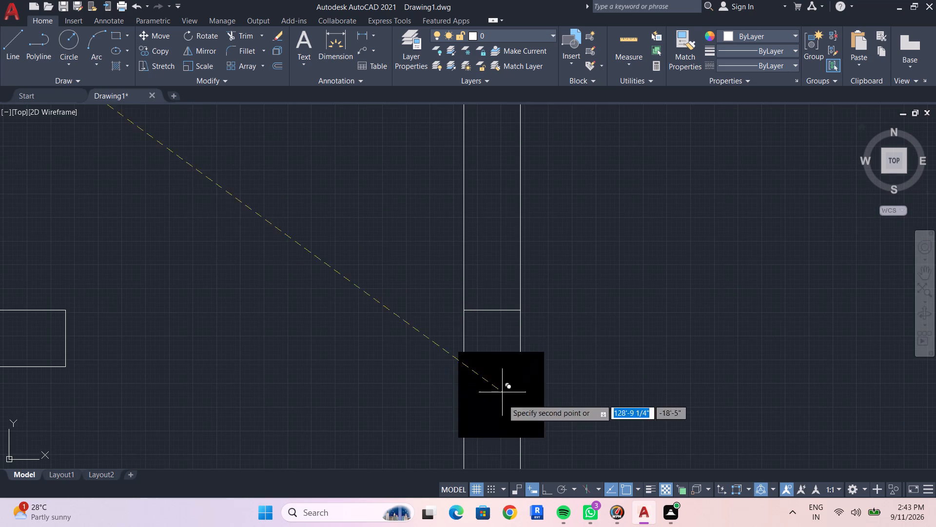
scroll(487, 360, up, 3)
scroll(489, 363, down, 3)
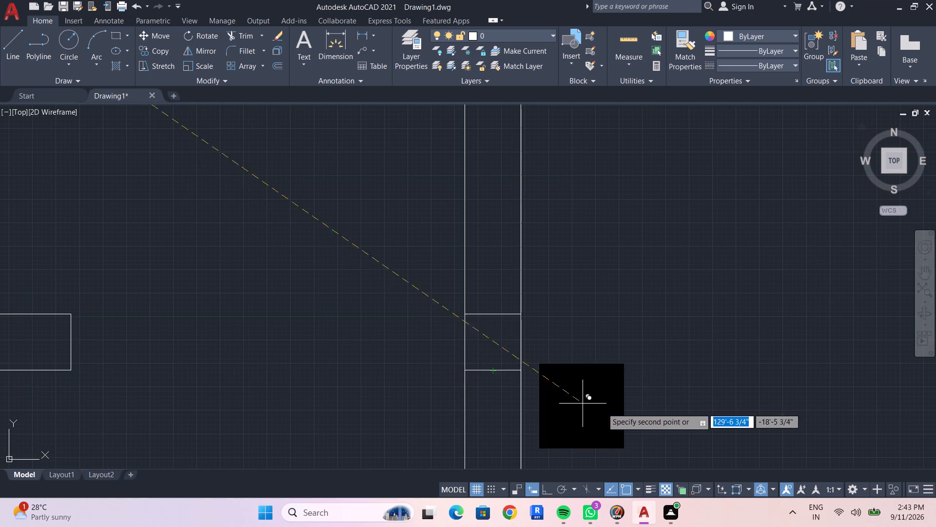
scroll(635, 395, down, 4)
middle_drag(587, 415, 485, 350)
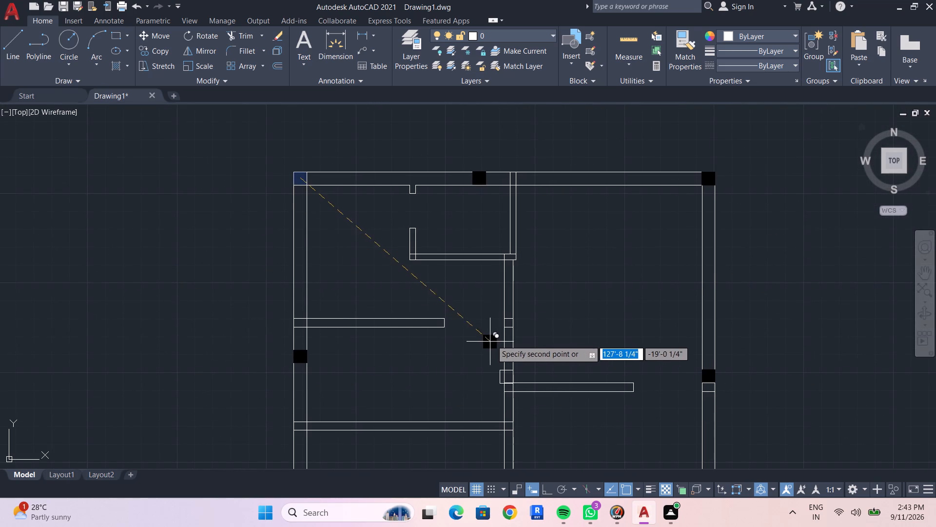
scroll(501, 315, up, 1)
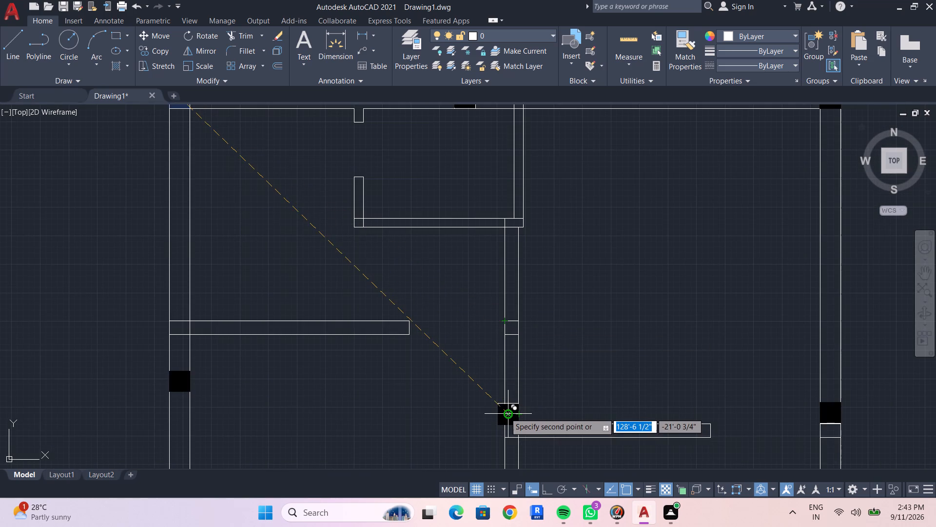
scroll(506, 411, up, 2)
scroll(512, 418, down, 2)
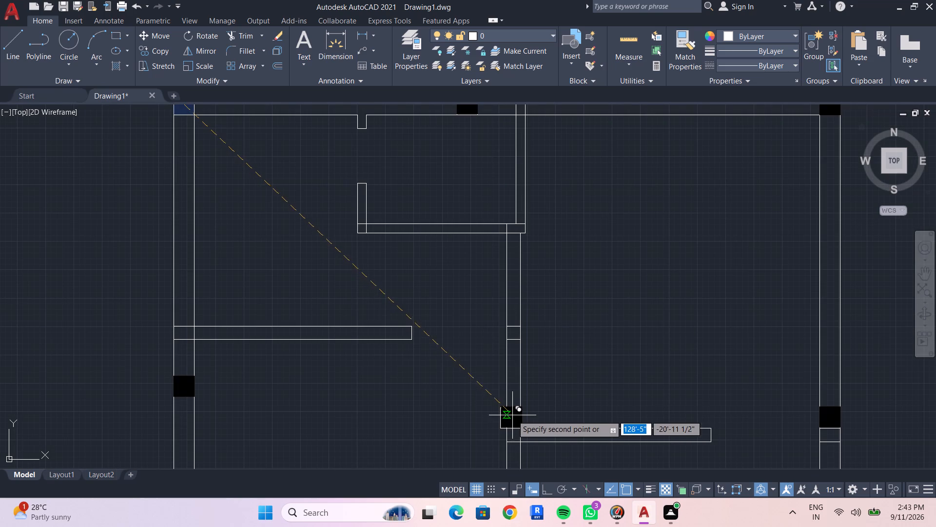
click(511, 417)
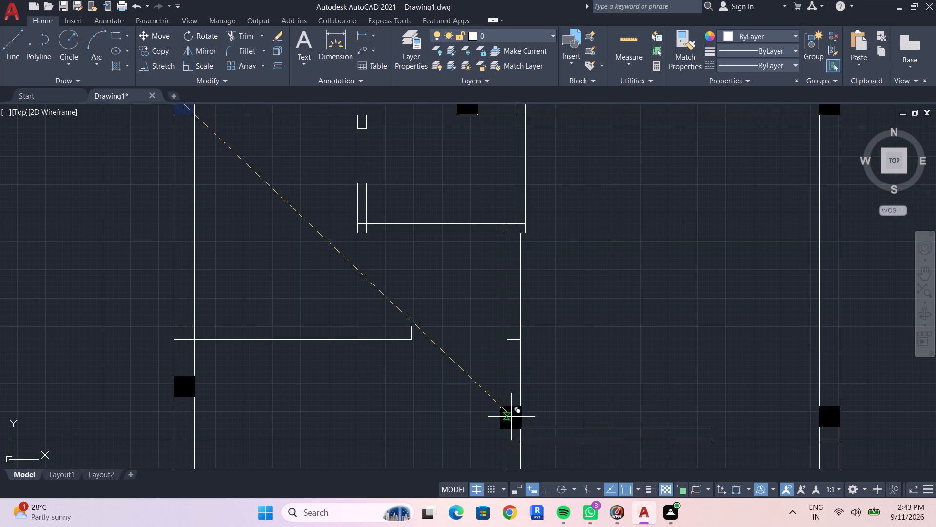
key(Escape)
Nudge the copied black fill vertically to line up with the central wall's column outline.
scroll(510, 422, up, 3)
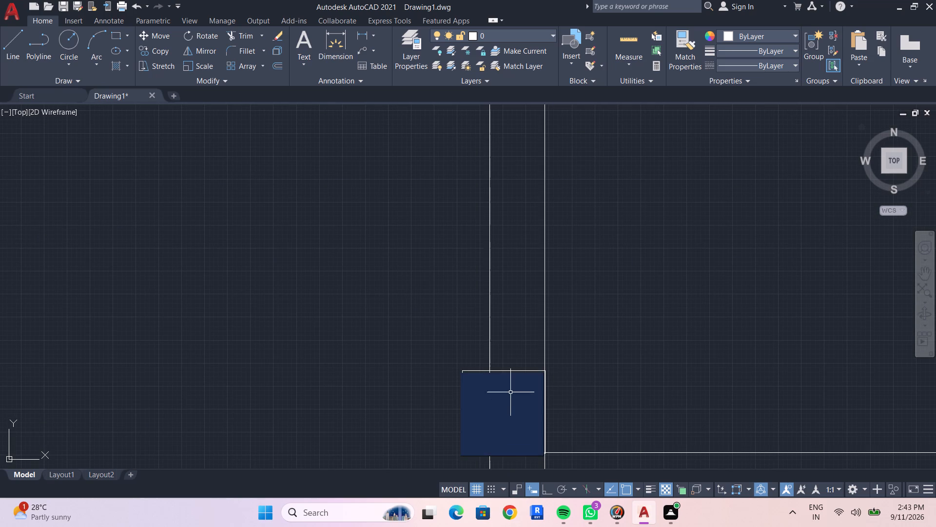
click(510, 392)
key(ctrl+Up)
key(ctrl+Up)
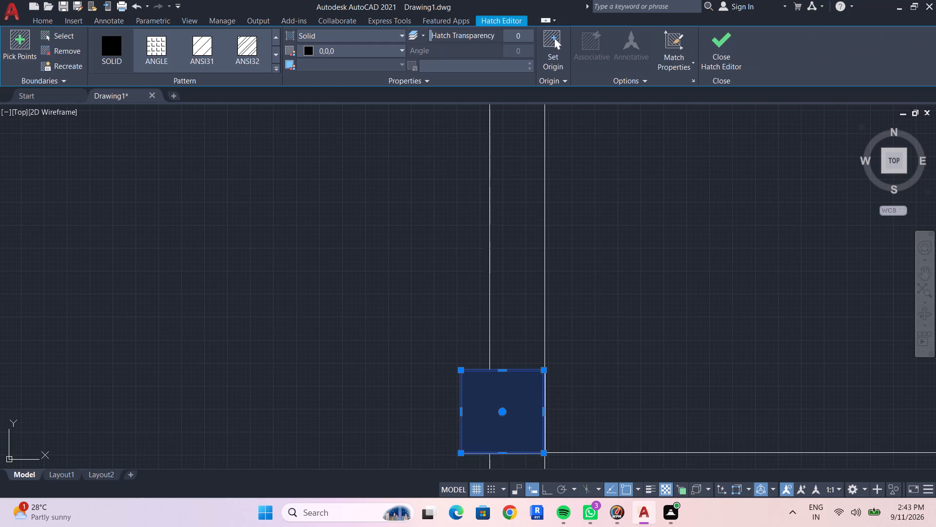
key(ctrl+Up)
key(ctrl+Up)
key(ctrl+Down)
key(ctrl+Down)
key(Escape)
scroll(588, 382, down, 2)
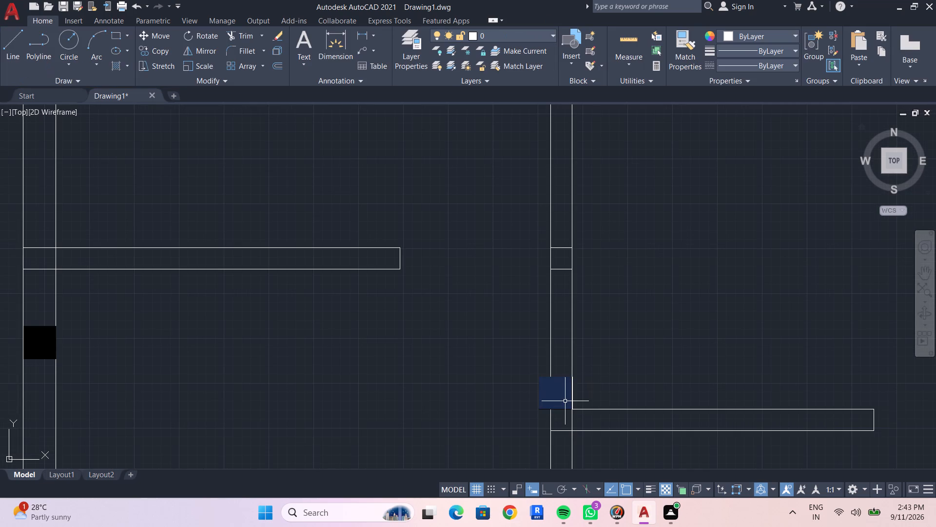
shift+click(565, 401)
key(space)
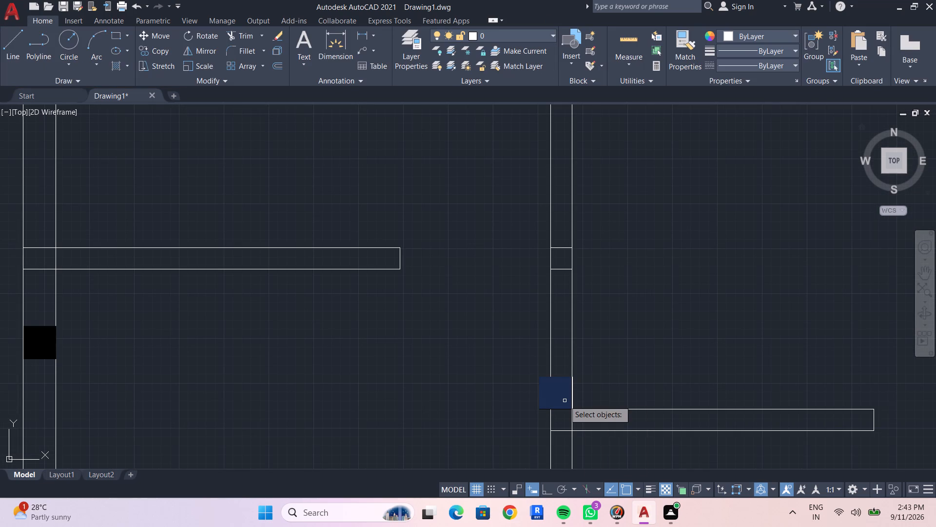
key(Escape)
Nudge the copied black fill horizontally until it sits exactly within the central wall's column outline.
scroll(566, 398, down, 1)
click(566, 398)
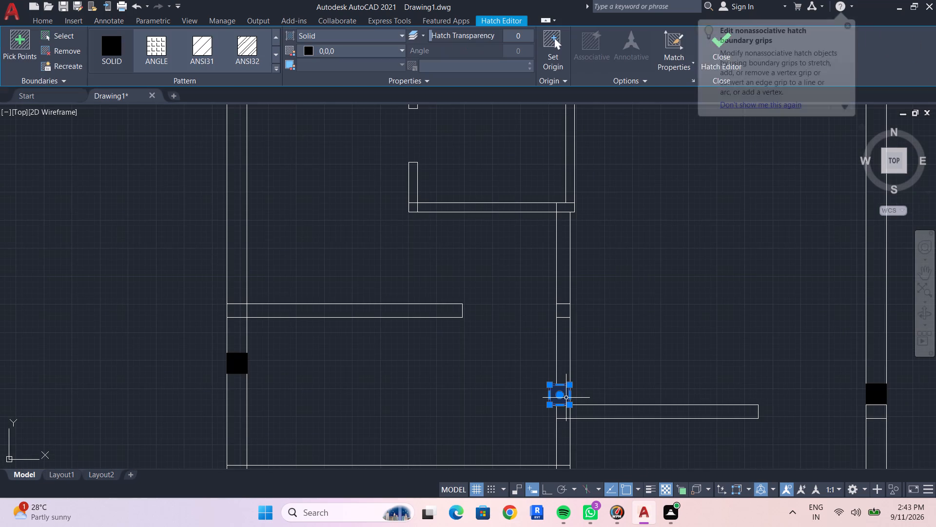
key(shift+Right)
key(shift+Right)
key(shift+Right)
key(shift+Right)
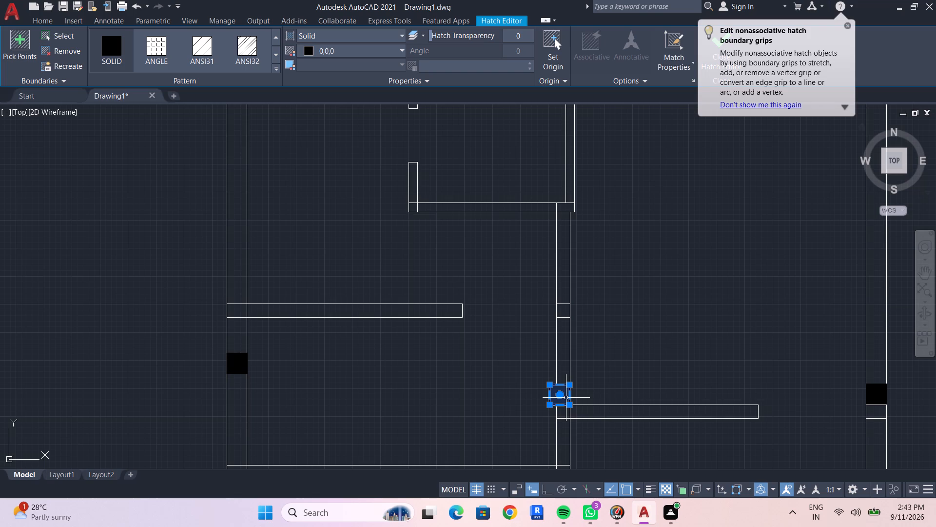
key(ctrl+Right)
key(ctrl+Right)
key(ctrl+Right)
key(ctrl+Left)
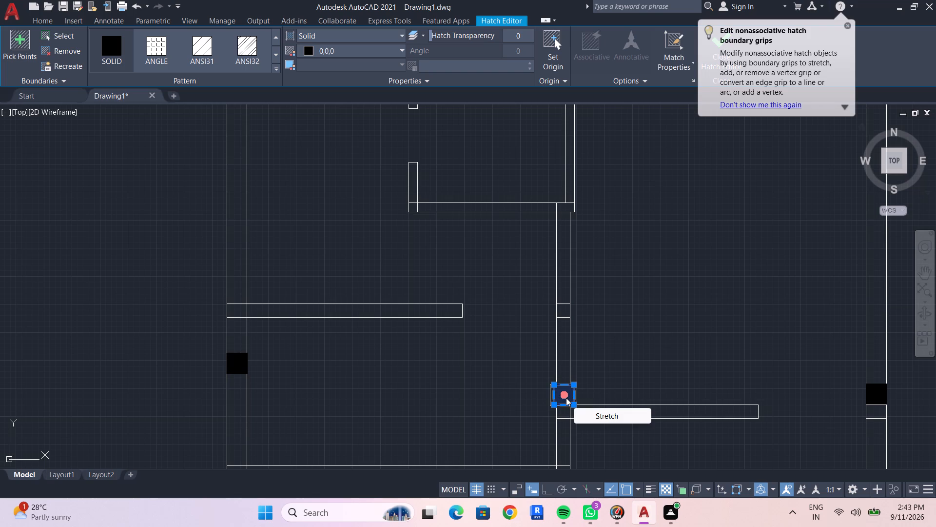
key(ctrl+Left)
key(ctrl+Left)
scroll(551, 411, up, 4)
key(ctrl+Left)
key(ctrl+Left)
key(ctrl+Left)
key(ctrl+Left)
key(ctrl+Left)
key(ctrl+Left)
key(ctrl+Left)
key(ctrl+Left)
key(ctrl+Left)
key(ctrl+Left)
key(ctrl+Left)
key(ctrl+Left)
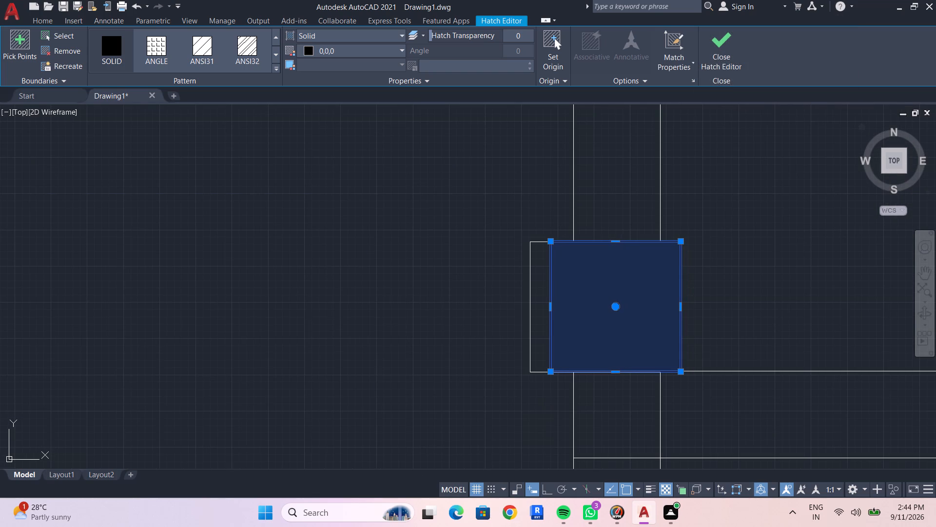
key(ctrl+Left)
key(ctrl+Left)
key(ctrl+Left)
key(ctrl+Left)
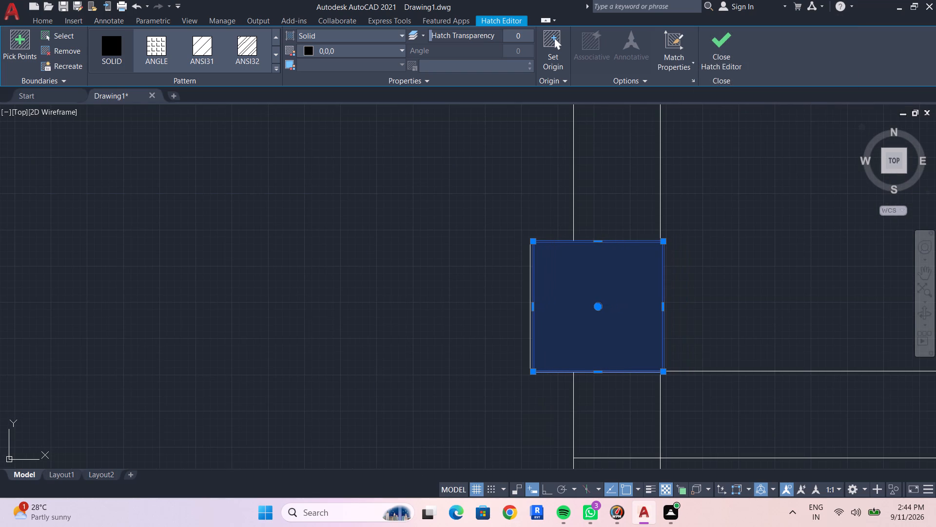
key(ctrl+Left)
key(ctrl+Left)
key(Escape)
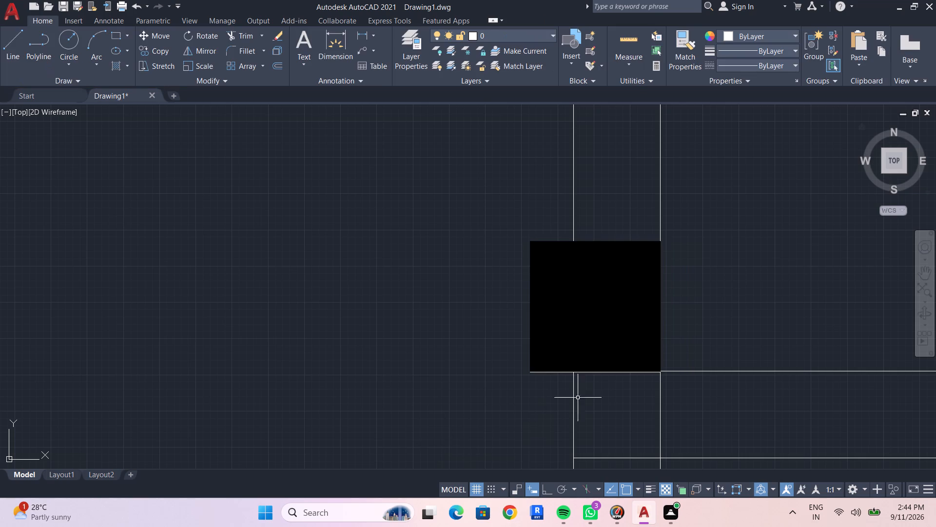
scroll(604, 402, down, 2)
key(Escape)
Place the door, window and table blocks from the recent blocks in the empty area west of the floor plan.
scroll(548, 353, down, 3)
middle_drag(480, 361, 505, 349)
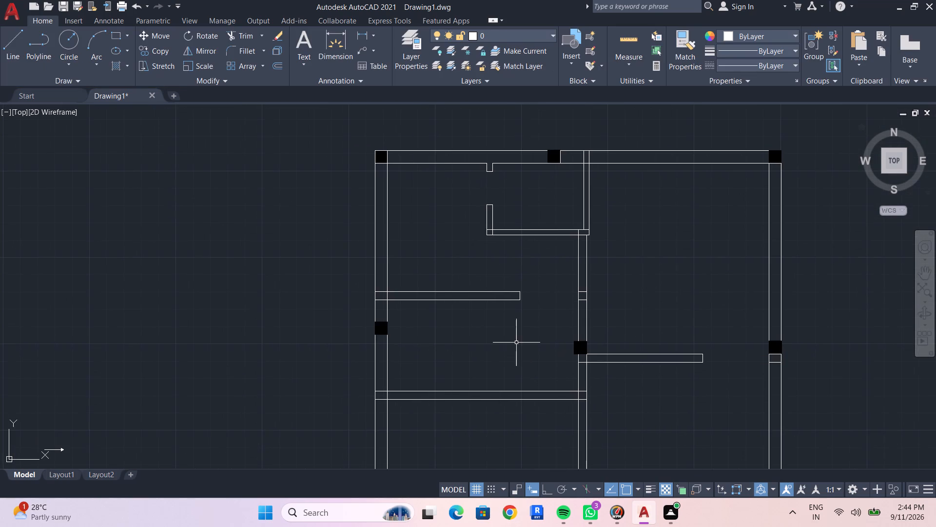
middle_drag(507, 342, 512, 342)
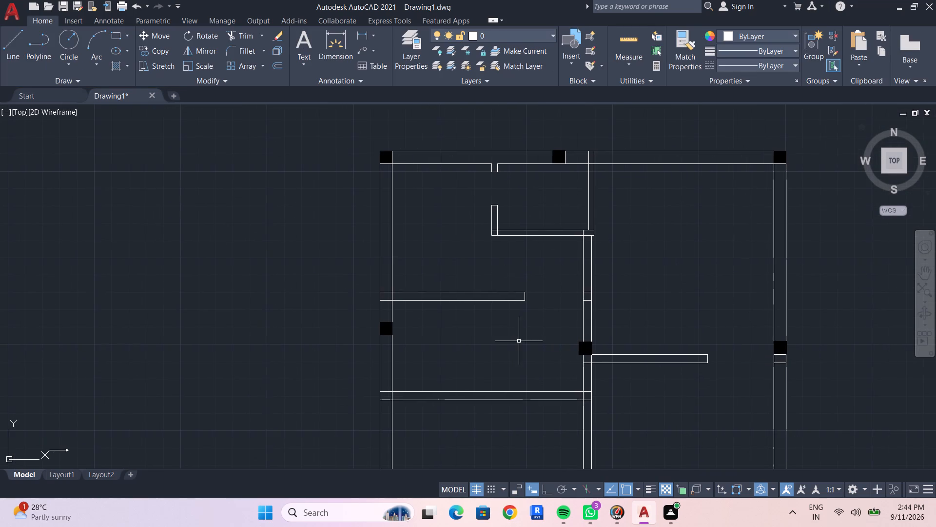
scroll(519, 340, down, 1)
middle_click(526, 367)
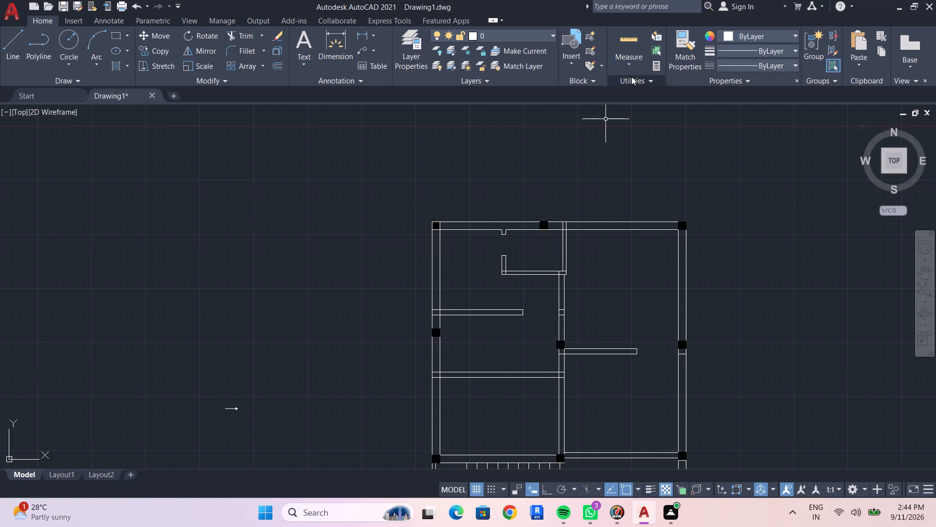
click(565, 43)
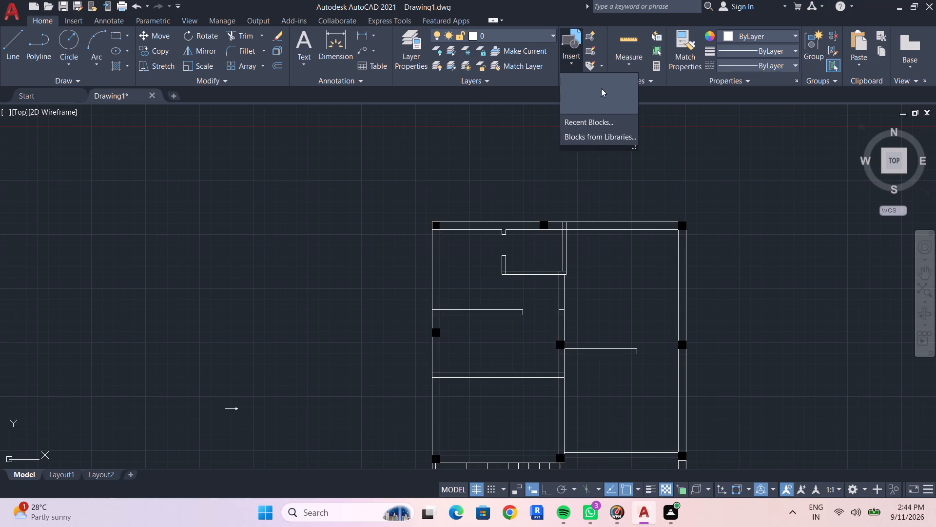
click(593, 124)
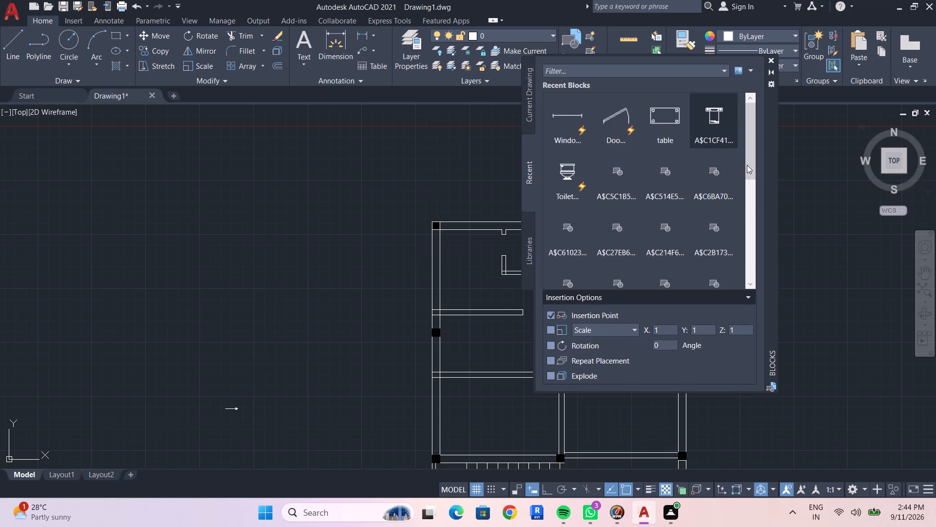
drag(617, 112, 291, 186)
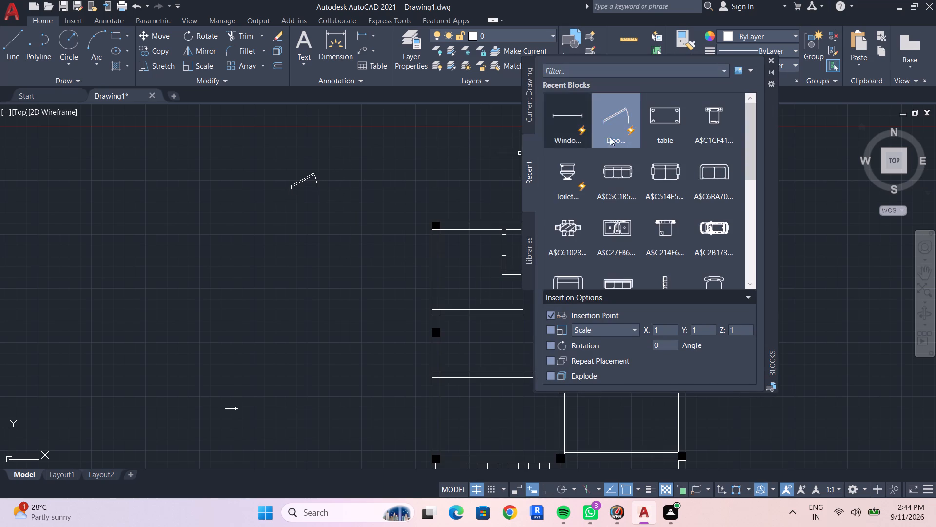
drag(616, 119, 259, 247)
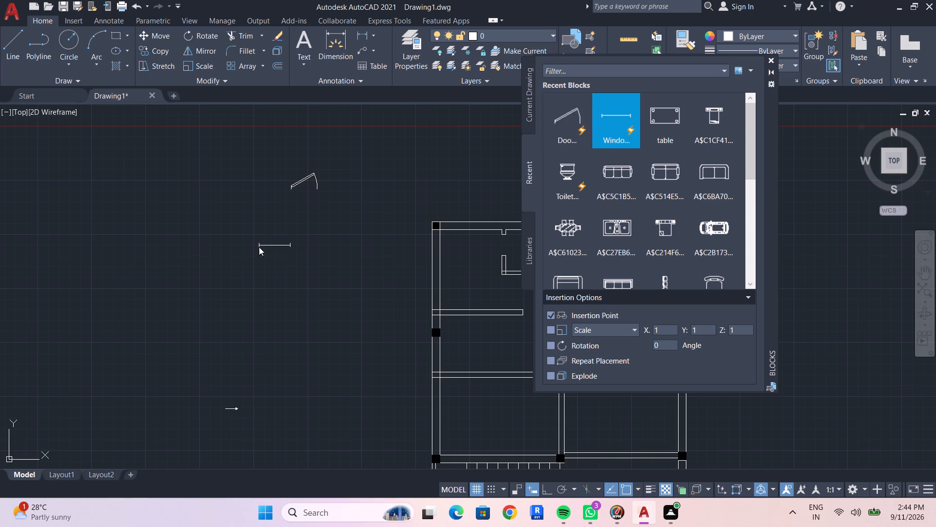
drag(674, 117, 270, 283)
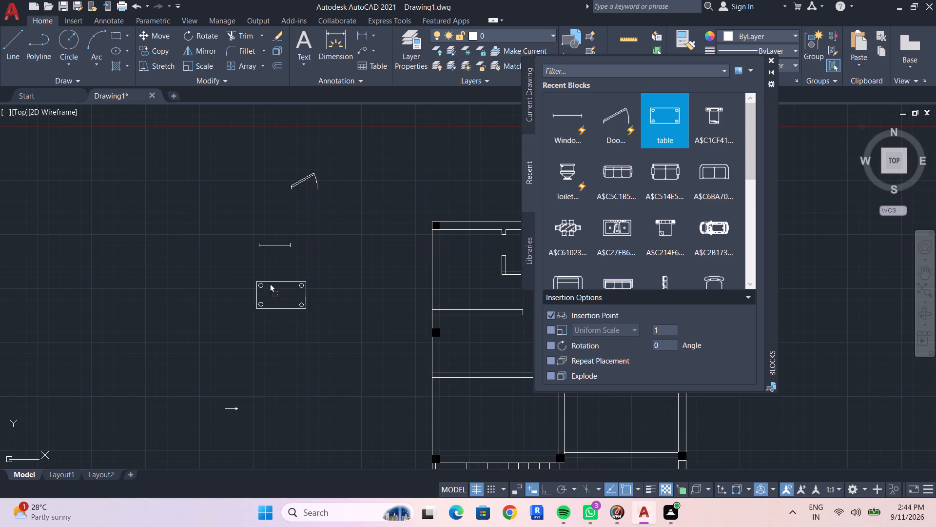
Place the two-seat sofa, toilet, six-chair dining table and double-bowl sink blocks around the table block west of the floor plan.
drag(270, 283, 263, 284)
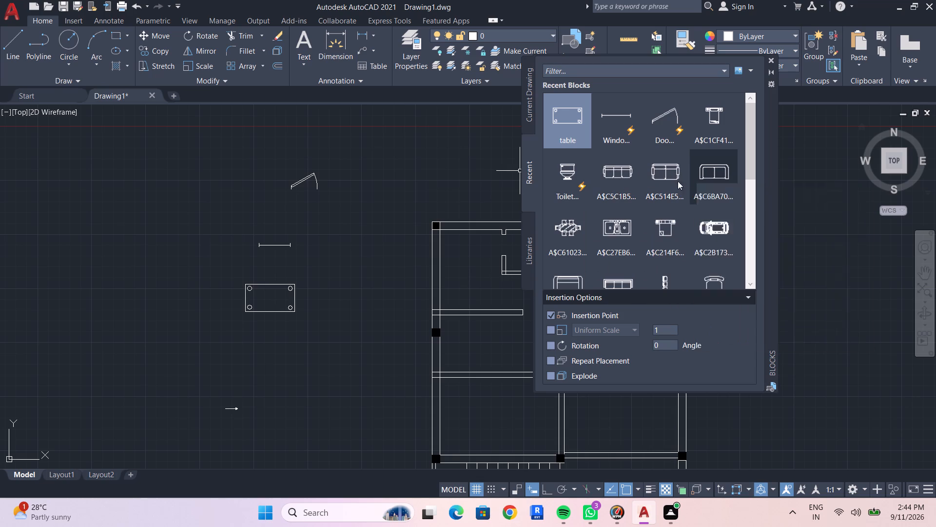
drag(712, 174, 264, 196)
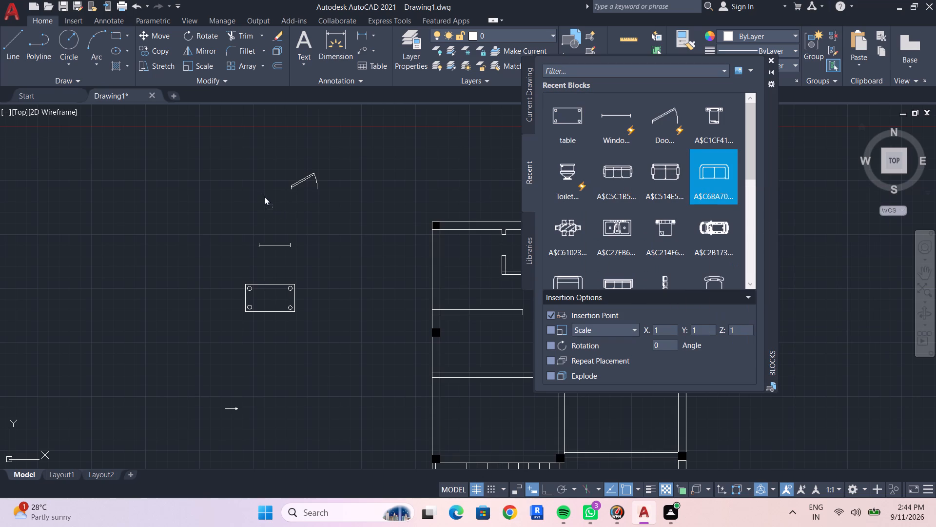
drag(264, 196, 254, 182)
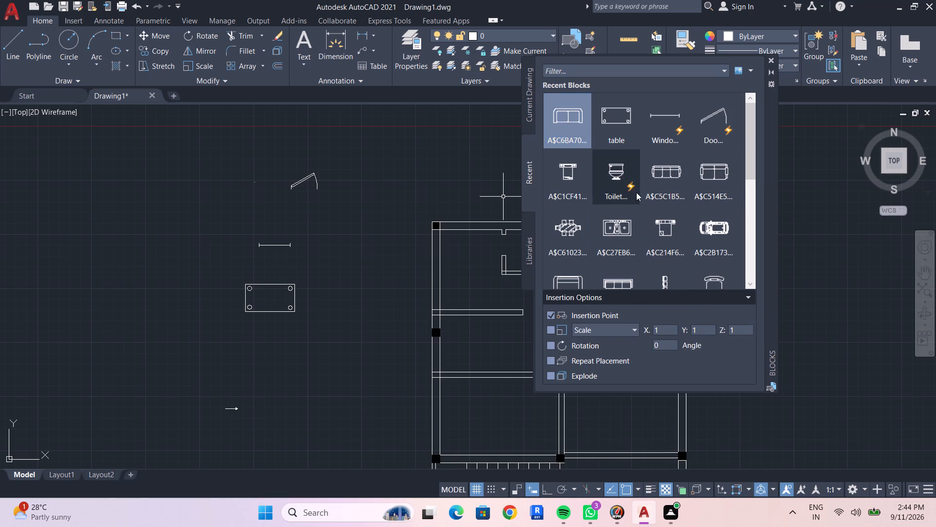
drag(618, 173, 330, 244)
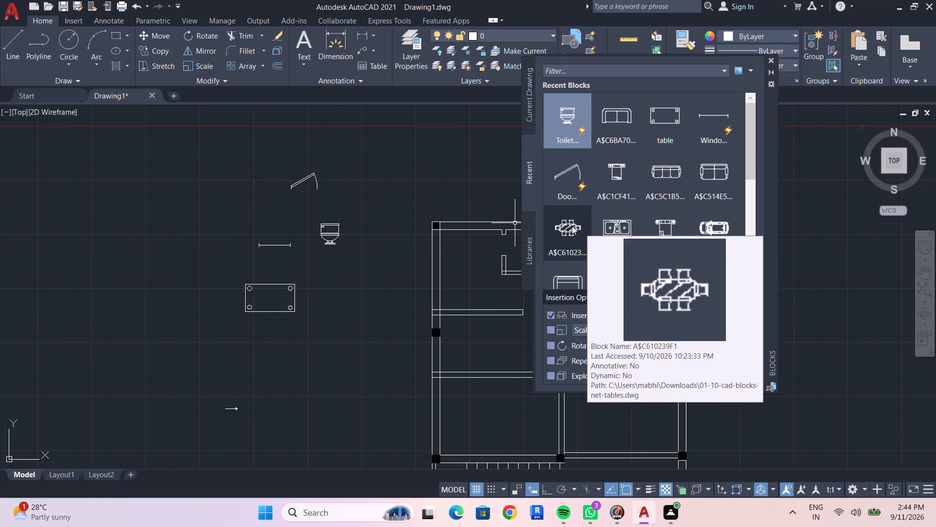
drag(479, 258, 491, 254)
drag(576, 232, 291, 398)
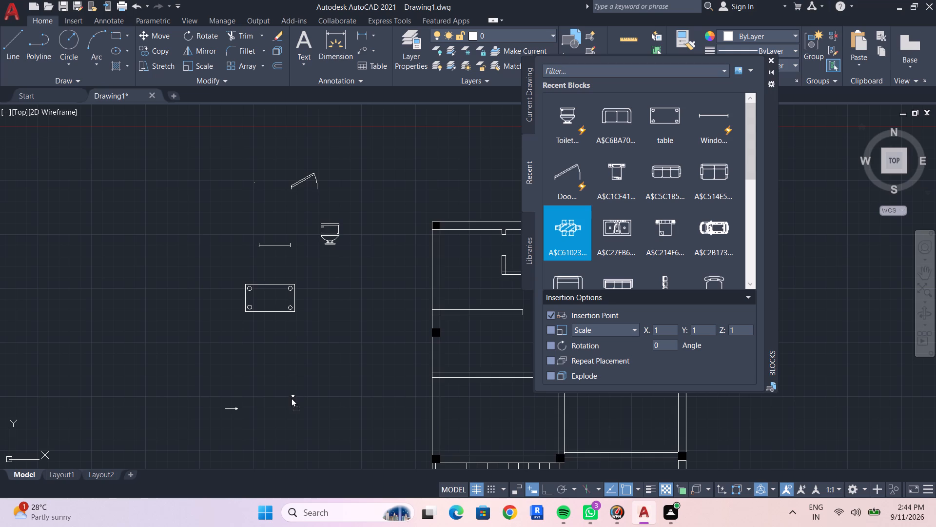
drag(291, 398, 287, 388)
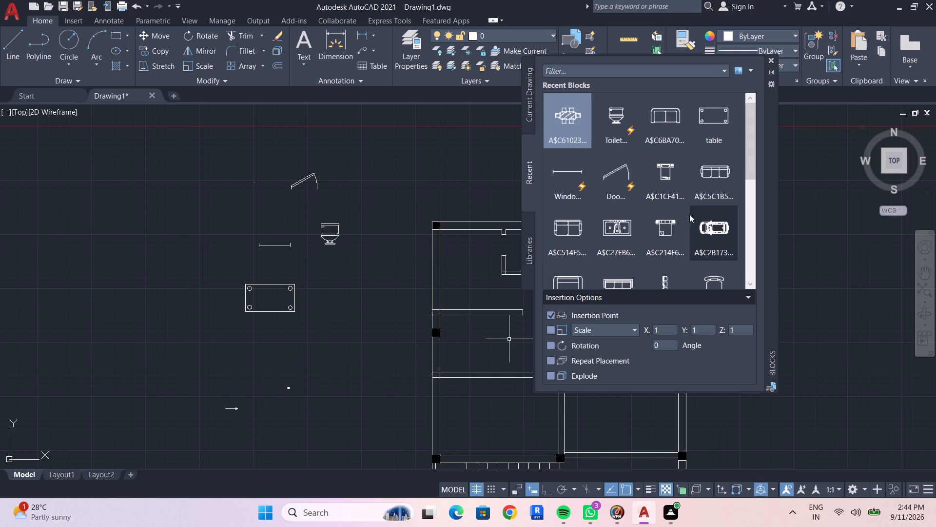
drag(624, 229, 305, 352)
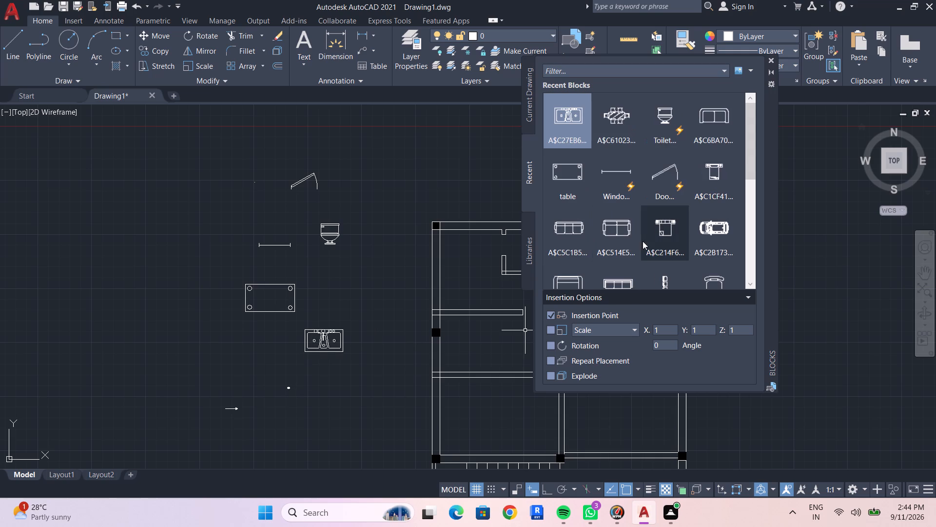
Place the 2 DOOR block and the double bed block with nightstands west of the floor plan, then close the block palette.
scroll(648, 251, down, 1)
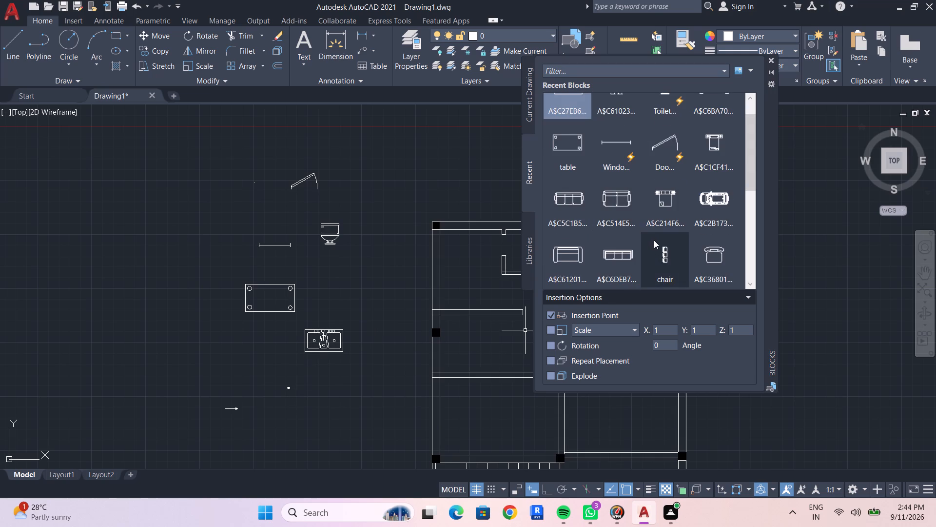
scroll(654, 240, down, 2)
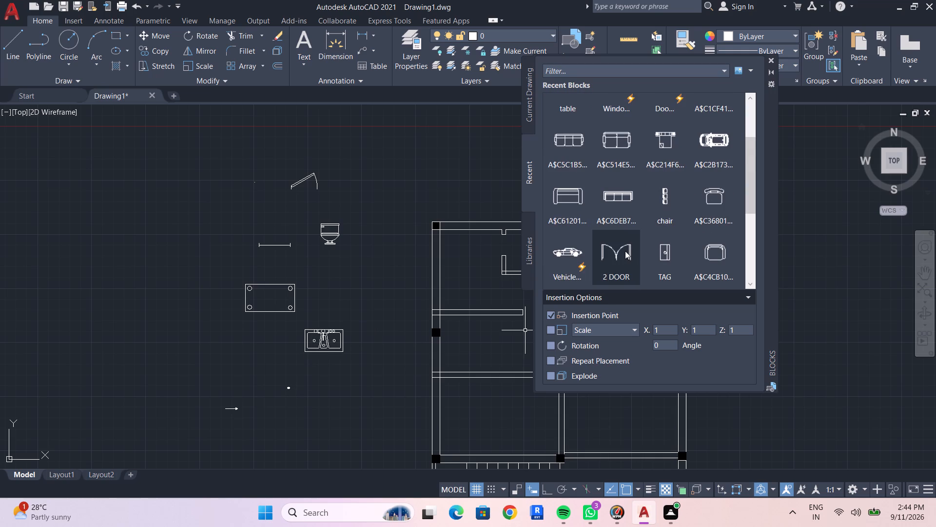
drag(624, 250, 312, 127)
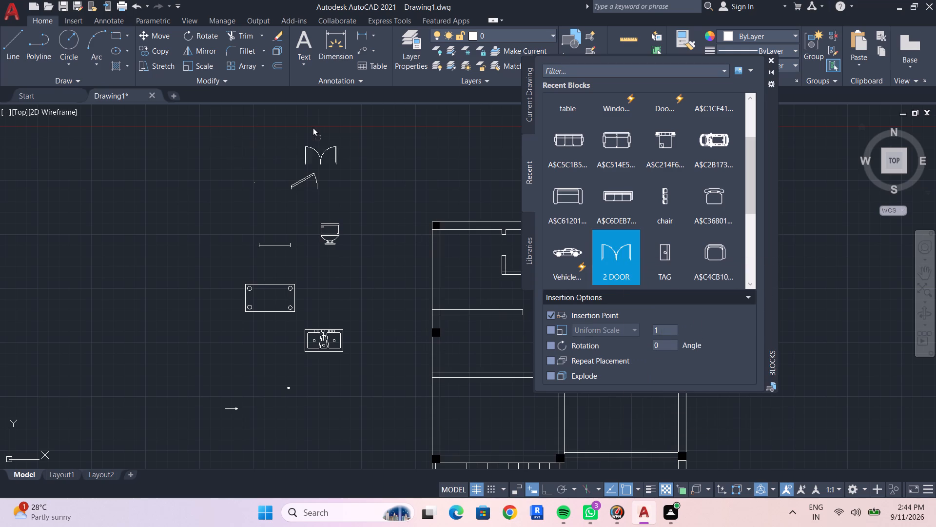
drag(312, 127, 324, 128)
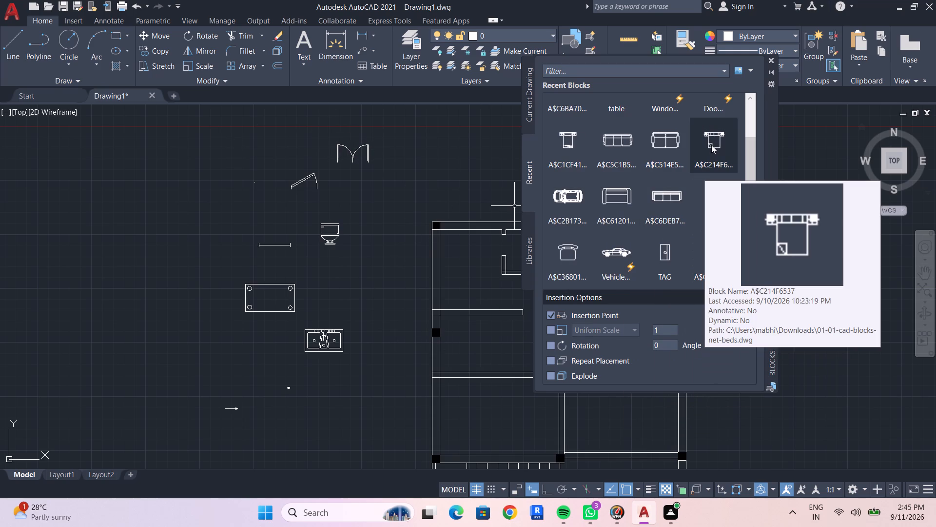
drag(712, 143, 335, 289)
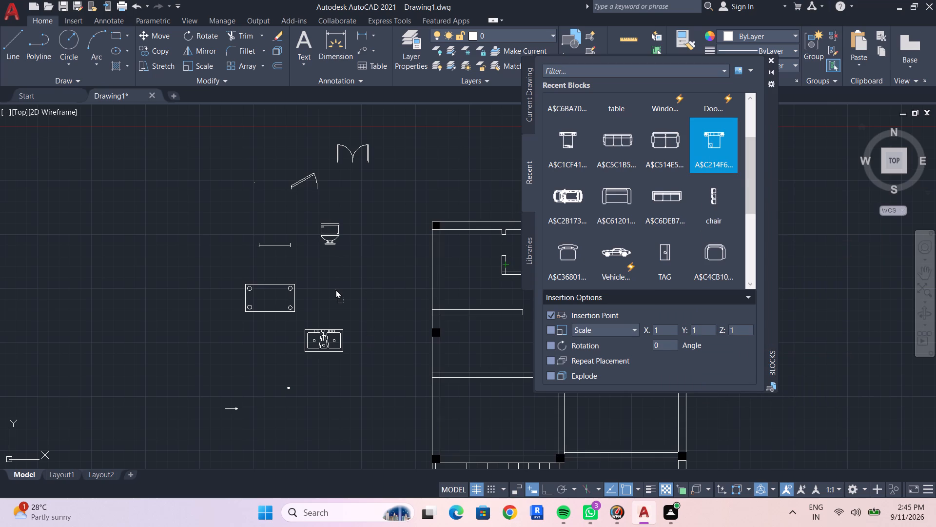
drag(335, 289, 278, 423)
drag(278, 423, 273, 451)
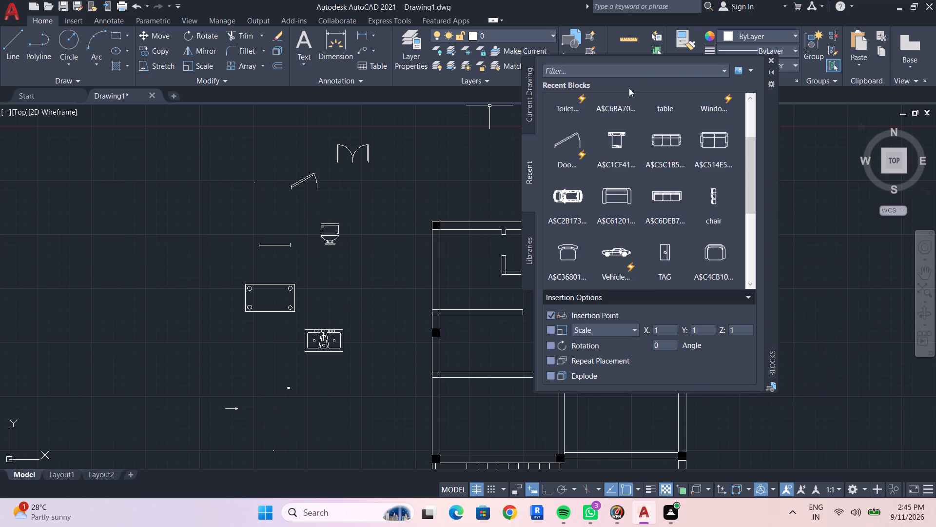
click(771, 60)
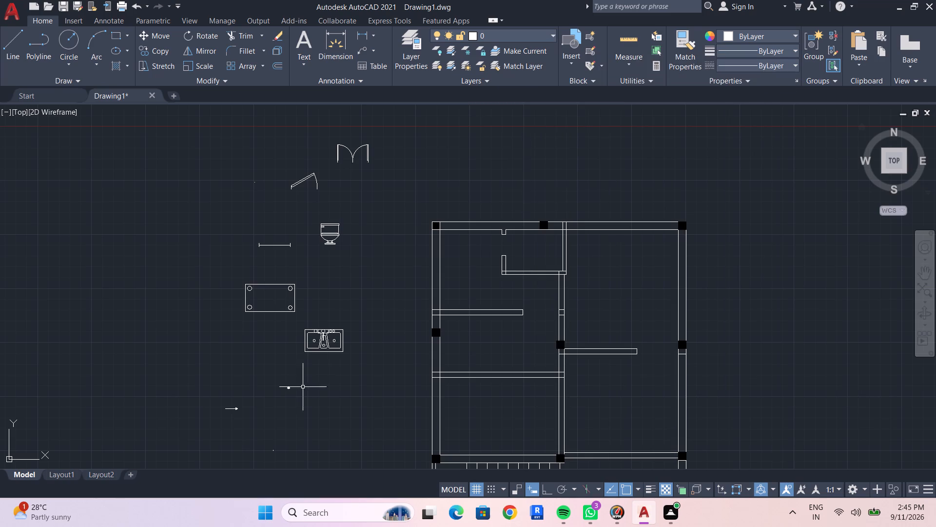
Scale the tiny double bed block up from its insertion point to a furniture size that suits the plan.
middle_drag(304, 391, 464, 245)
click(435, 303)
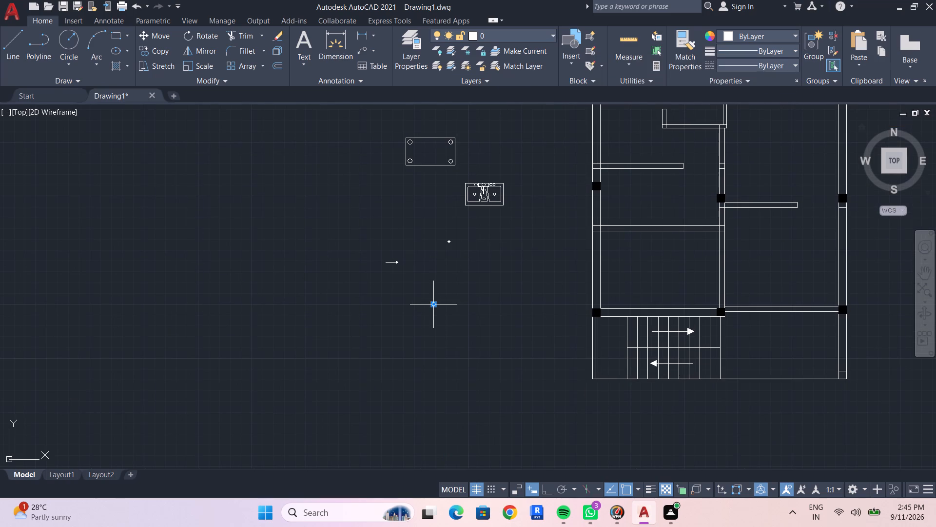
text(SC)
key(space)
drag(436, 303, 434, 308)
drag(385, 356, 390, 353)
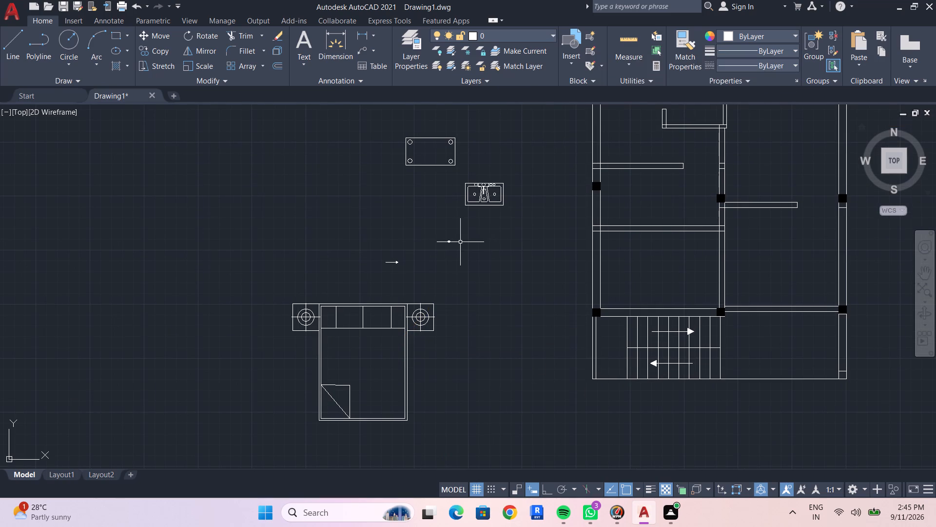
Scale the tiny dining table block up from its insertion point until the table and six chairs are readable.
click(450, 241)
text(SC)
key(space)
drag(450, 242, 448, 246)
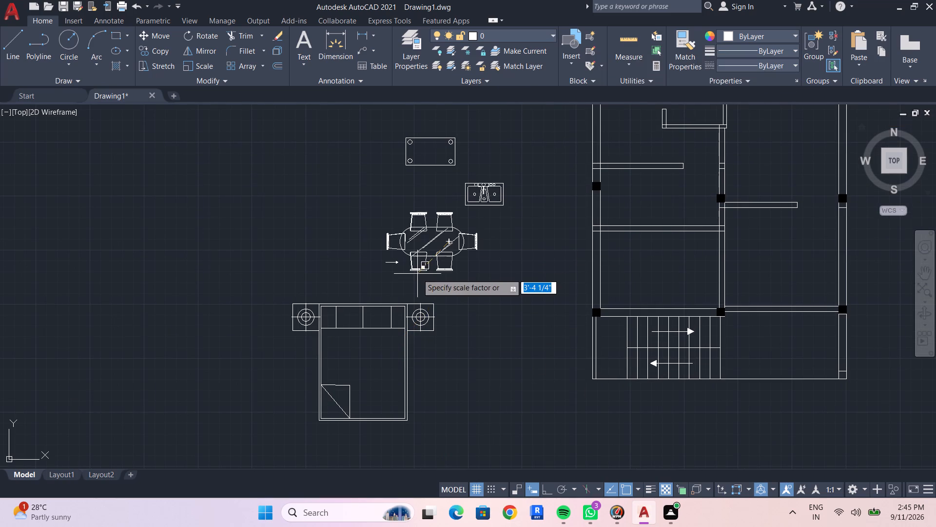
click(417, 274)
Scale the tiny two-seat sofa block up from its insertion point to full furniture size.
middle_drag(456, 174, 450, 272)
middle_drag(463, 257, 462, 332)
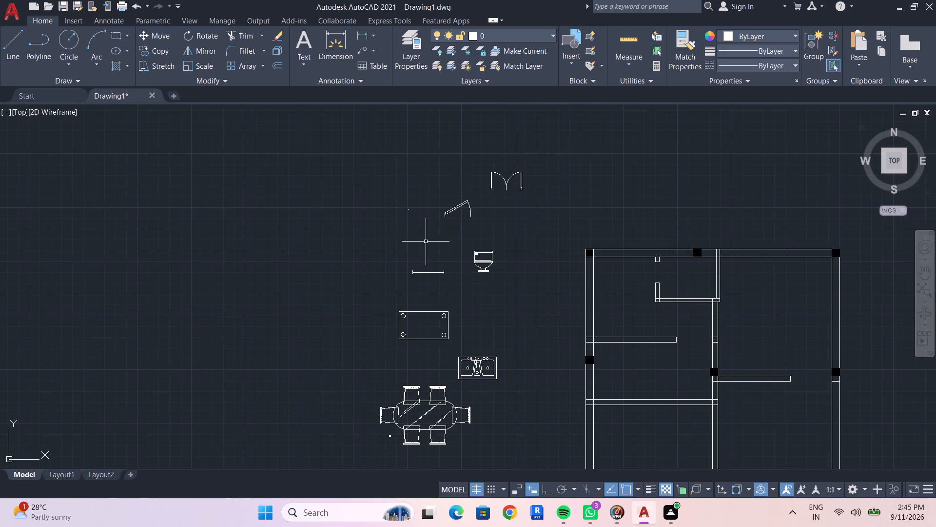
click(410, 209)
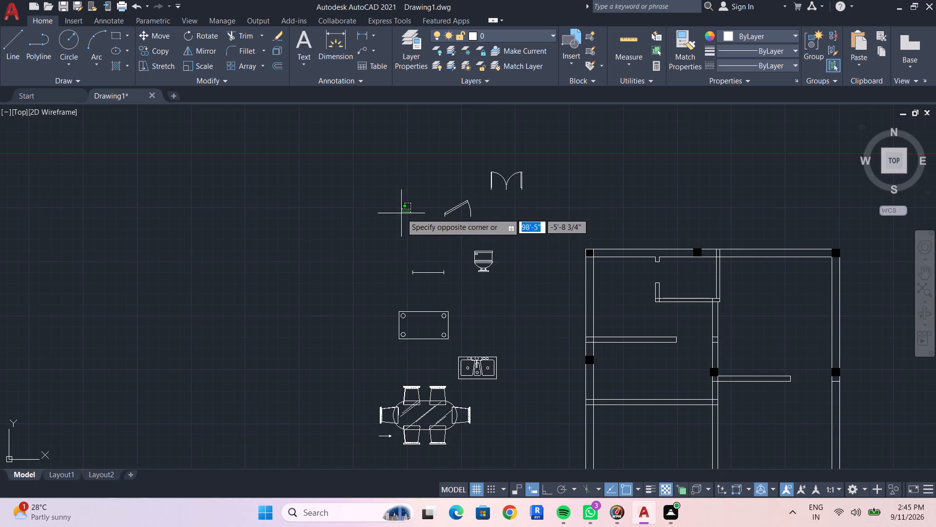
key(Escape)
click(409, 210)
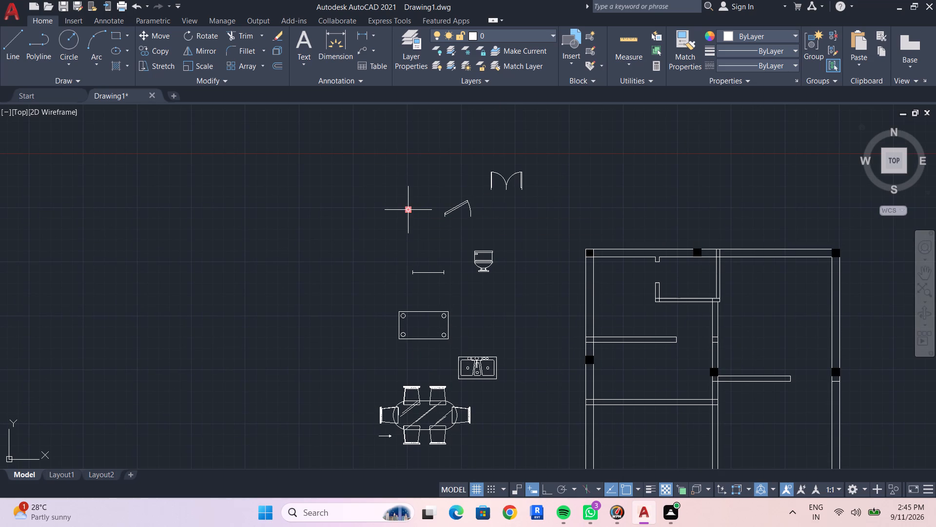
text(SC)
key(space)
drag(409, 210, 404, 216)
click(375, 247)
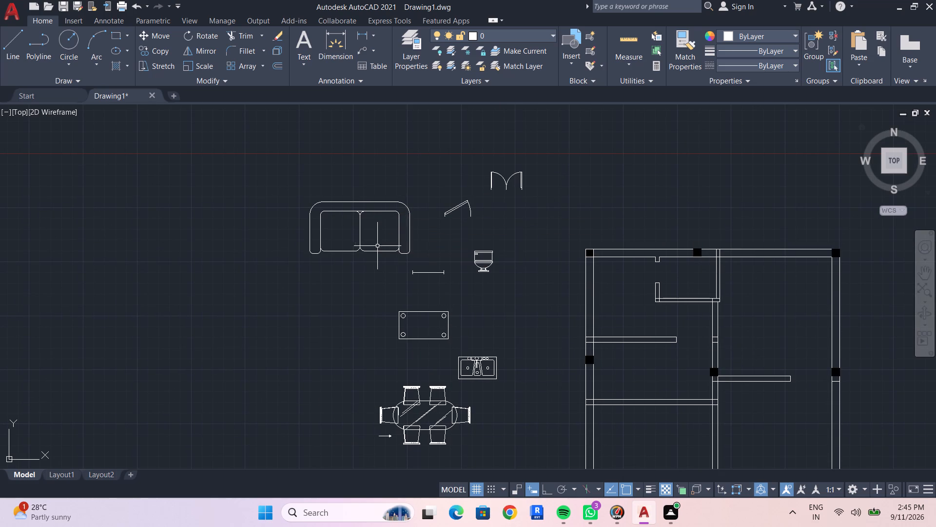
key(Escape)
Switch the toilet block's view from the front to Elongated (Plan).
scroll(520, 294, down, 1)
middle_drag(520, 300, 515, 300)
middle_drag(505, 338, 487, 348)
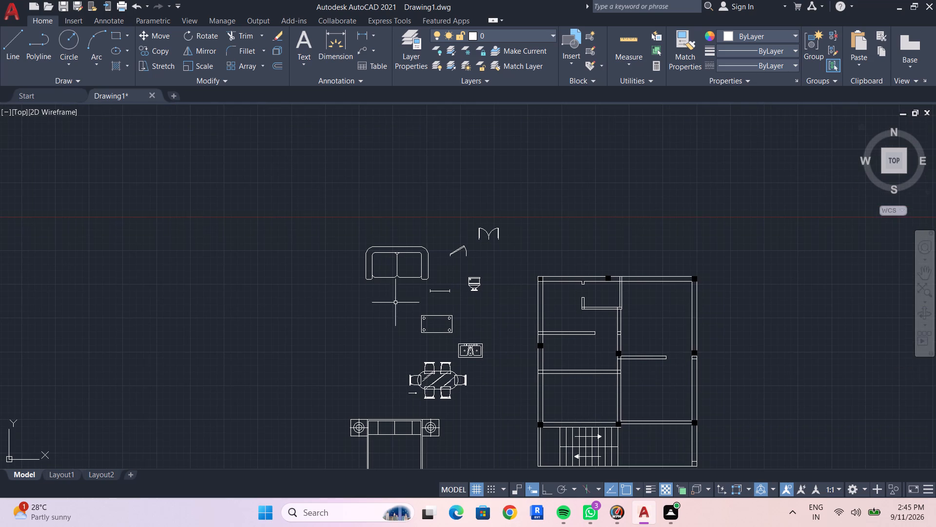
click(465, 284)
key(Escape)
click(471, 287)
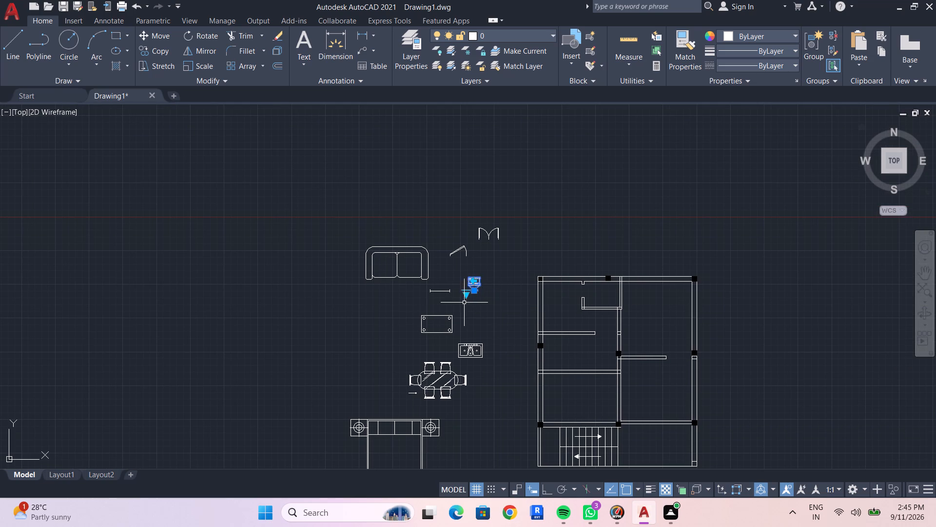
click(468, 296)
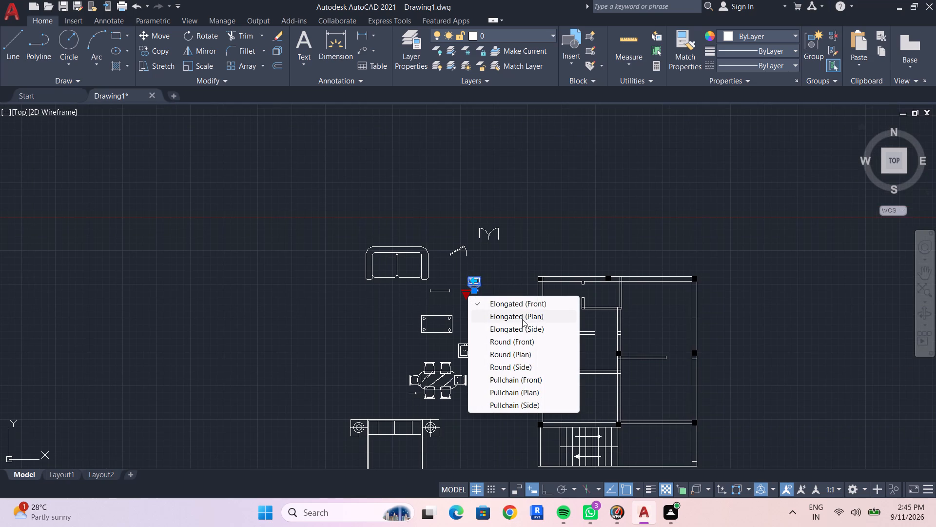
click(522, 319)
key(Escape)
Change the single door block's opening state so its leaf stands perpendicular to the opening.
scroll(490, 313, up, 2)
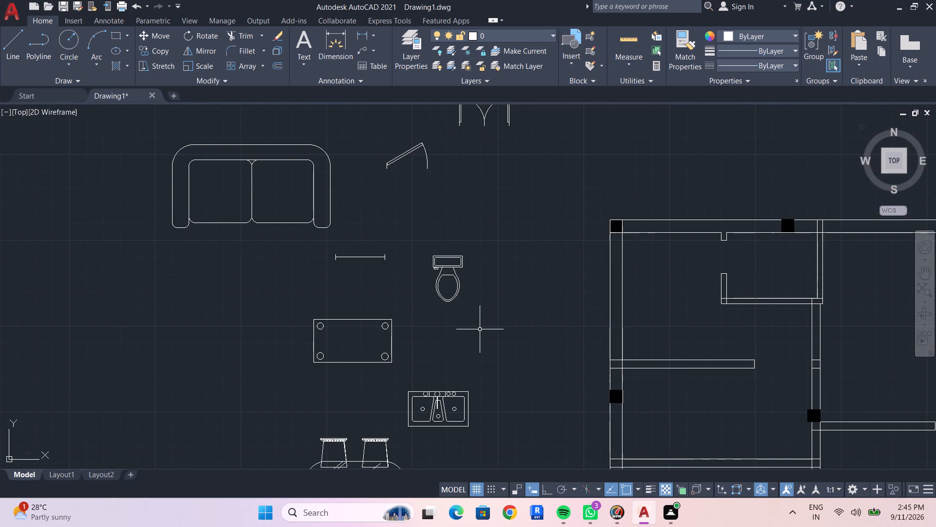
click(415, 150)
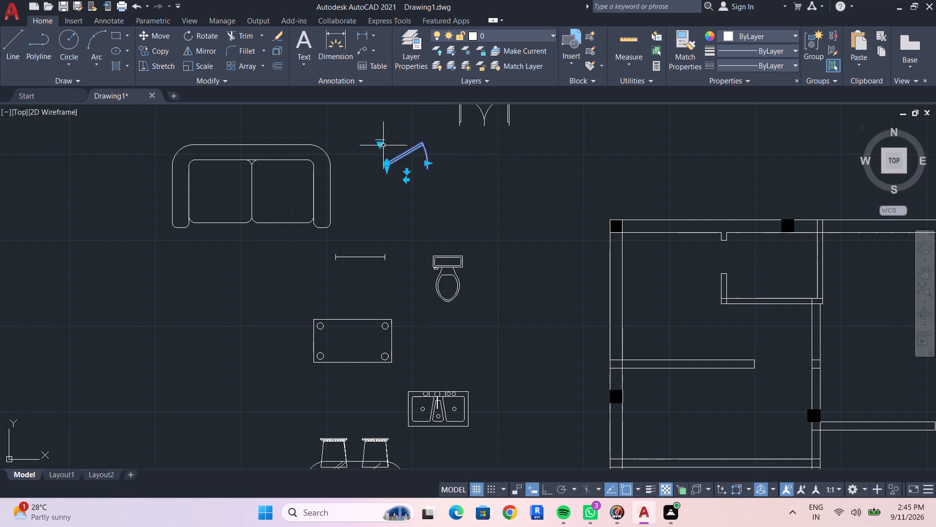
click(382, 144)
click(430, 193)
key(Escape)
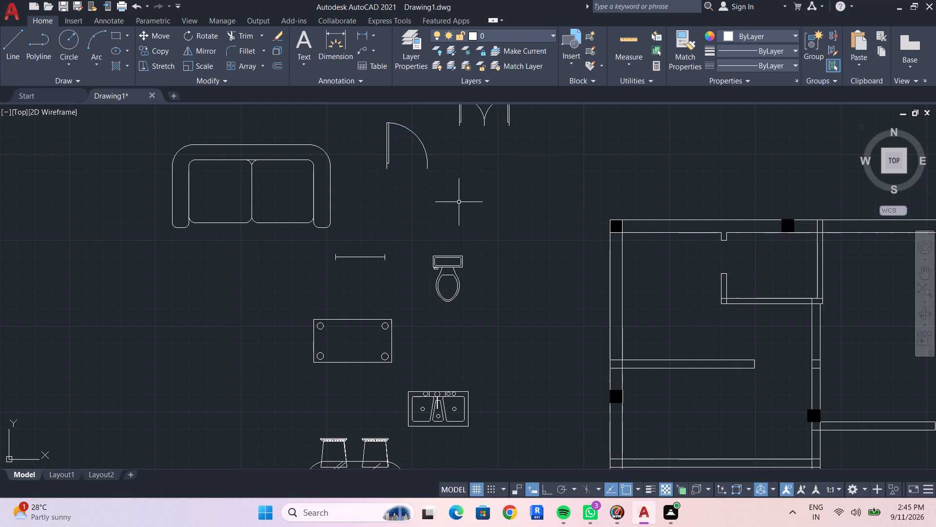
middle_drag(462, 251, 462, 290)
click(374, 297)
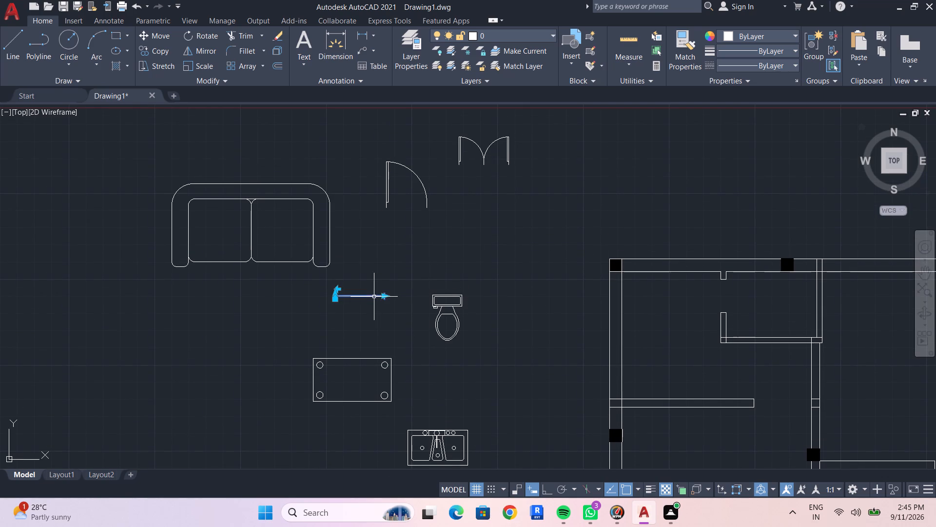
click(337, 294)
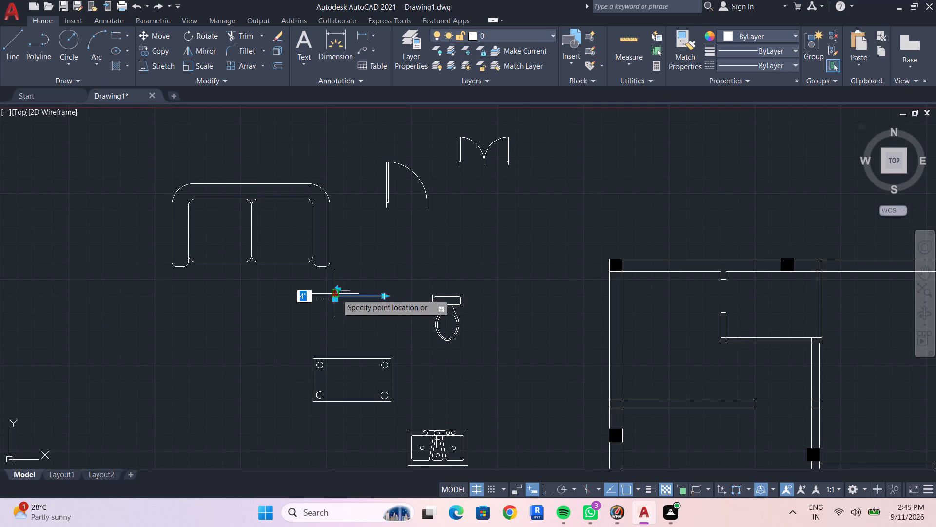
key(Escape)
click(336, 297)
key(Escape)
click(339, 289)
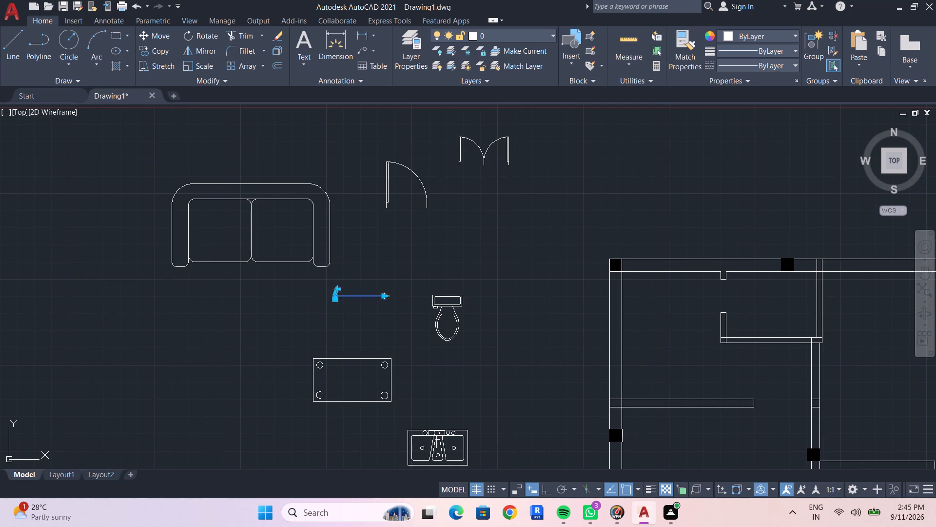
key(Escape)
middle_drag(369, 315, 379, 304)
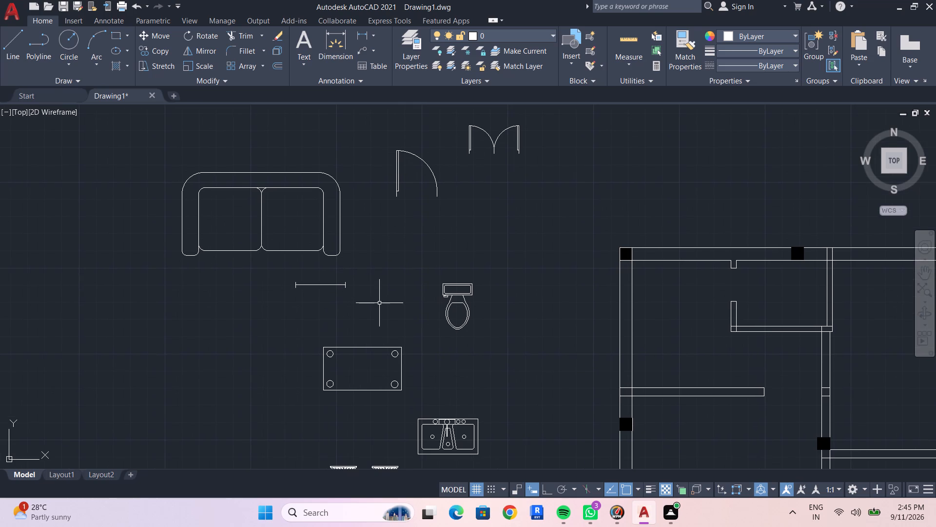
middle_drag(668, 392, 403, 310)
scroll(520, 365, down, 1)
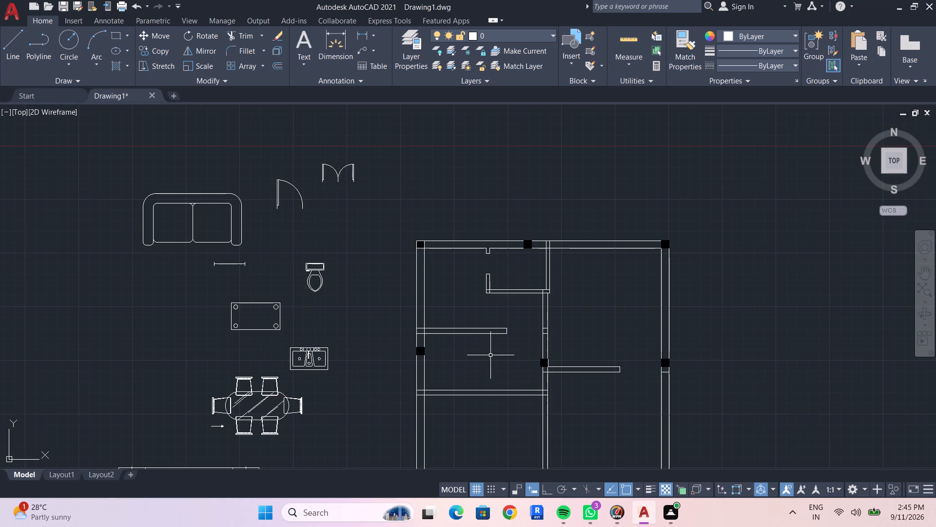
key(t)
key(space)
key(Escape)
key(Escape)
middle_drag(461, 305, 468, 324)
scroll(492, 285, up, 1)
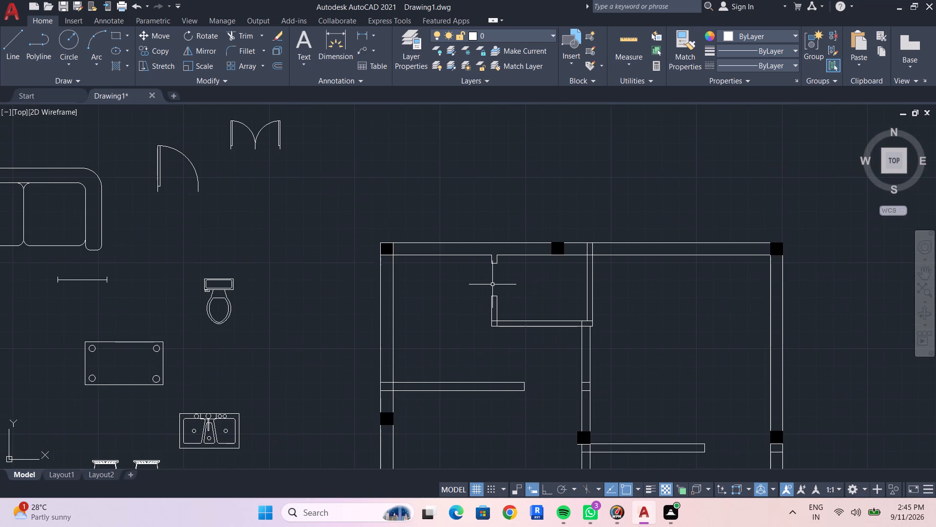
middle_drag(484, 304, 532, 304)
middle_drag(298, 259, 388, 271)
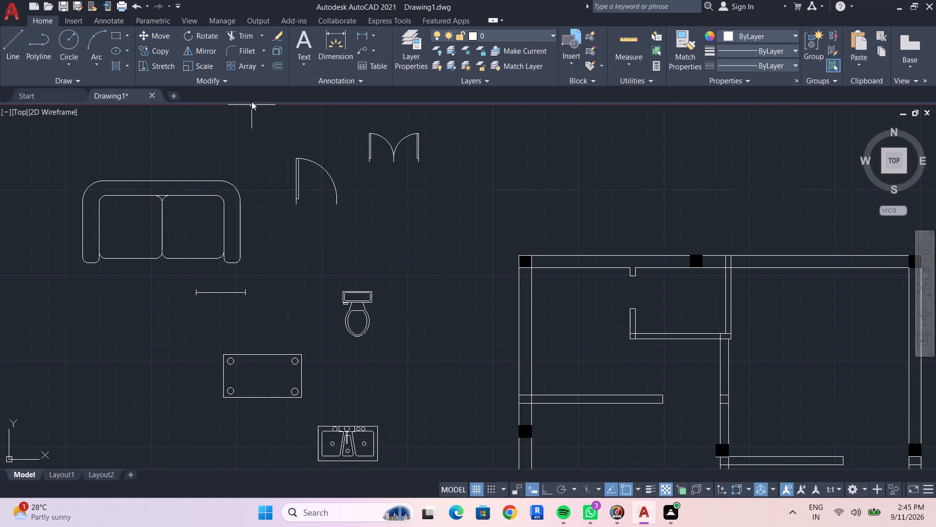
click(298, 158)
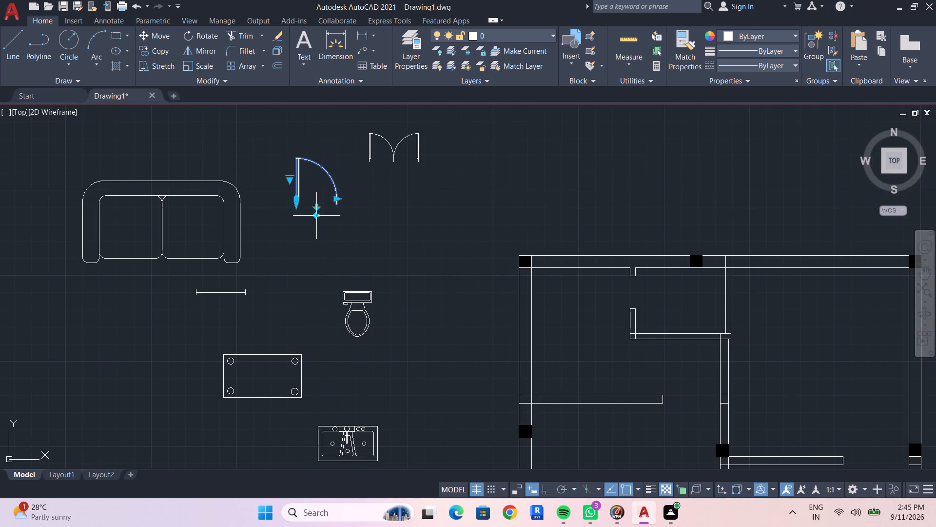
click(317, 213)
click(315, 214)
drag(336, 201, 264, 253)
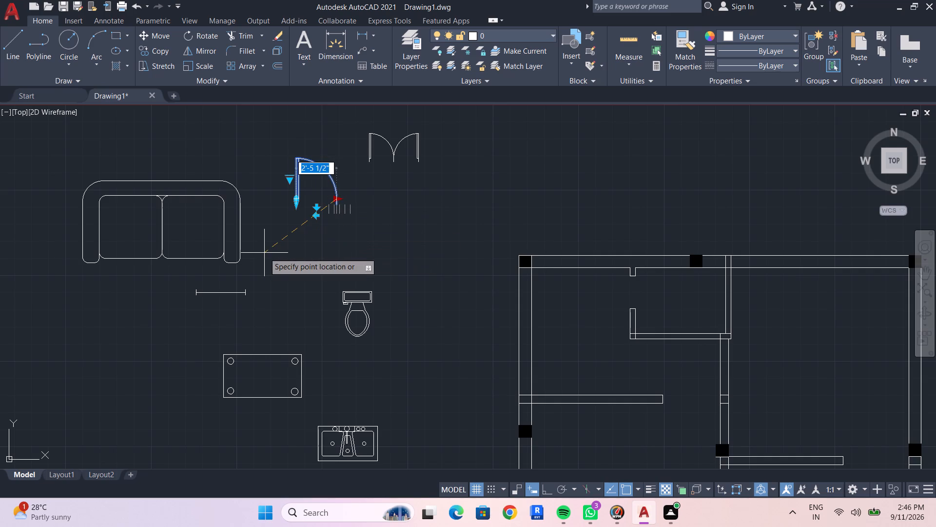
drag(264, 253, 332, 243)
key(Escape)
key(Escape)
Scale the single door block by reference from its hinge-side end, setting its opening width to 2'.
drag(298, 159, 298, 168)
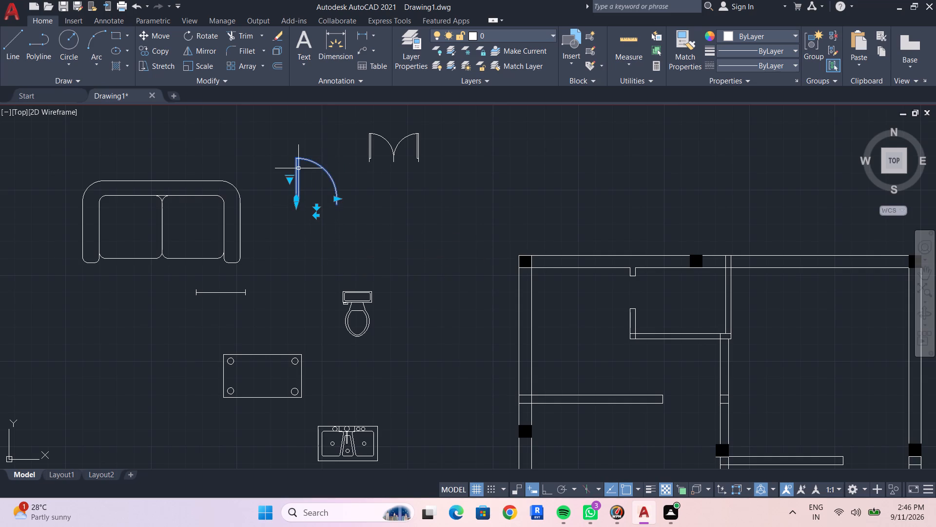
text(SC)
key(space)
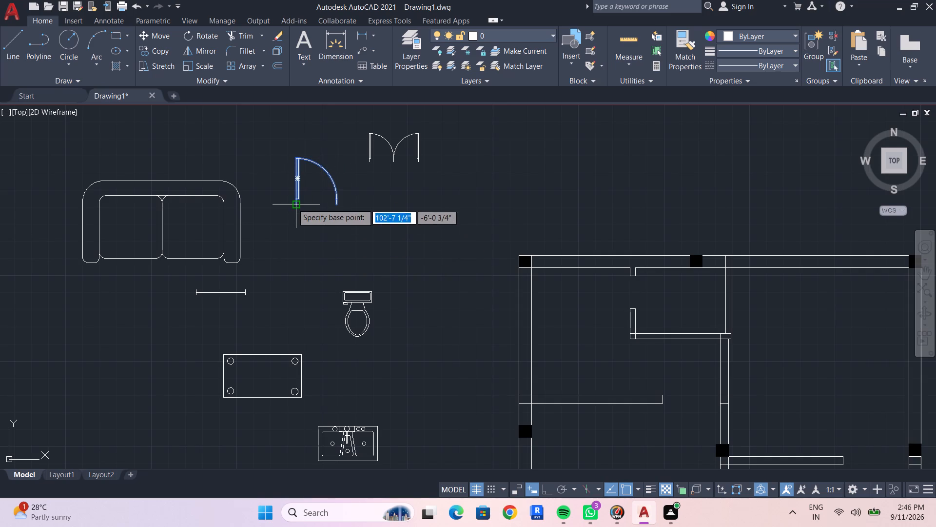
click(292, 203)
key(r)
key(space)
click(296, 204)
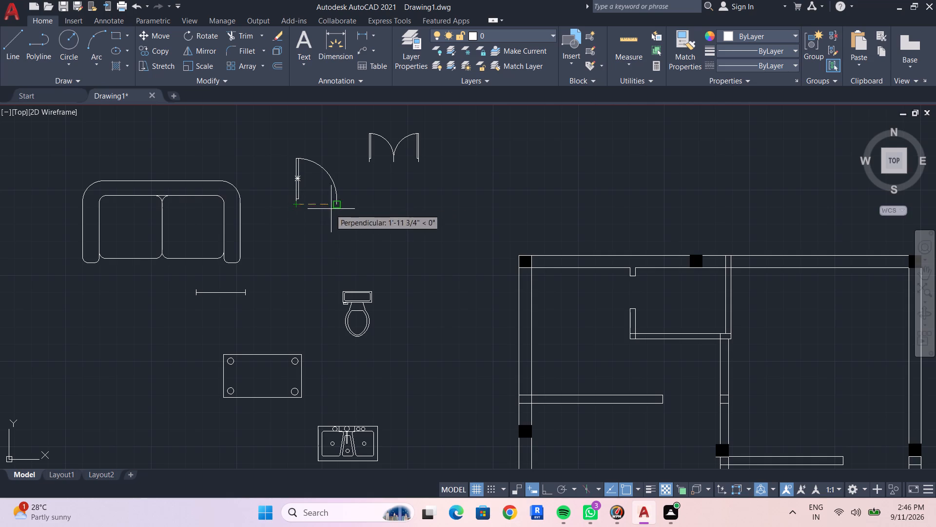
scroll(335, 206, up, 2)
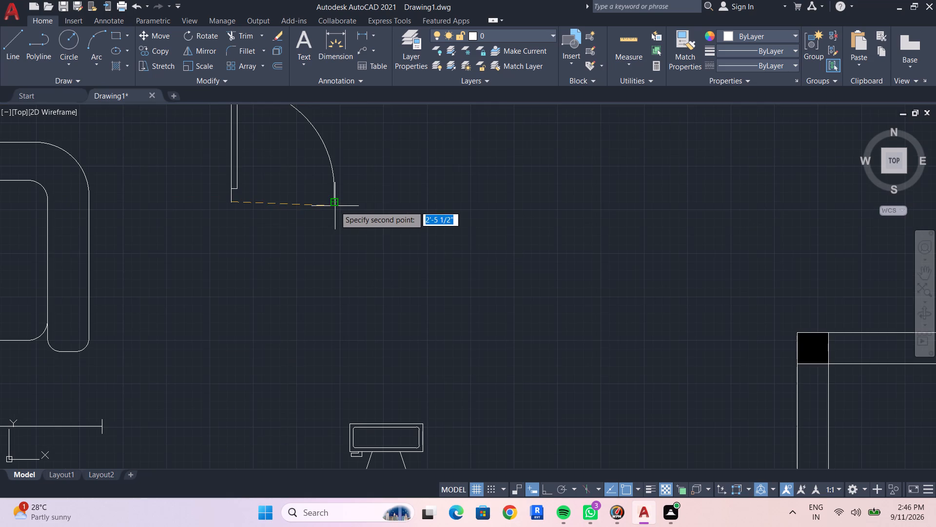
click(334, 202)
scroll(422, 250, down, 2)
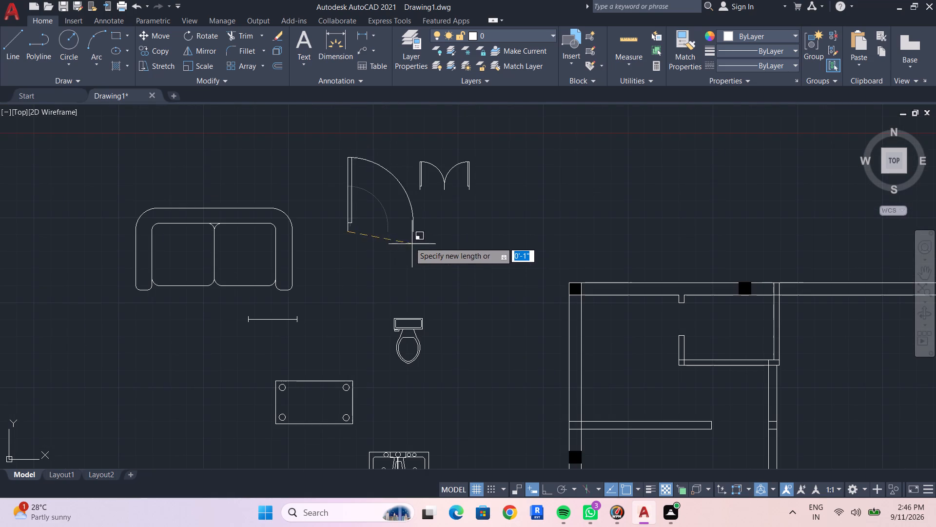
text(2')
key(Return)
Rotate the 2' door block 90° clockwise about its latch-side end so the leaf lies horizontal.
drag(302, 177, 336, 209)
click(407, 260)
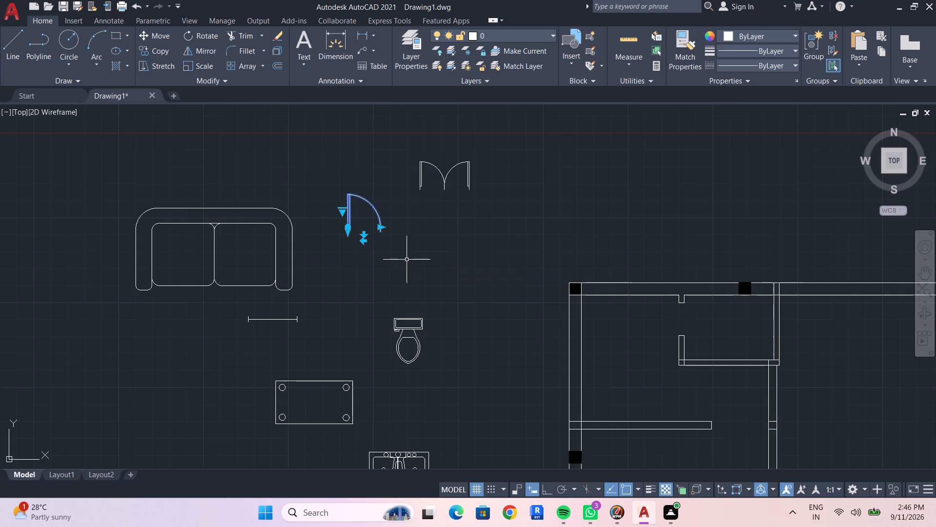
text(RO)
key(space)
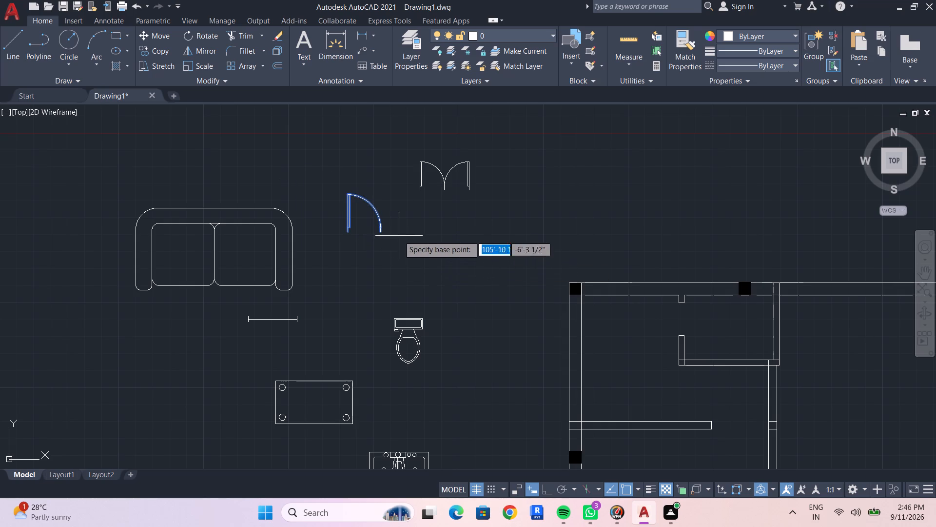
click(380, 233)
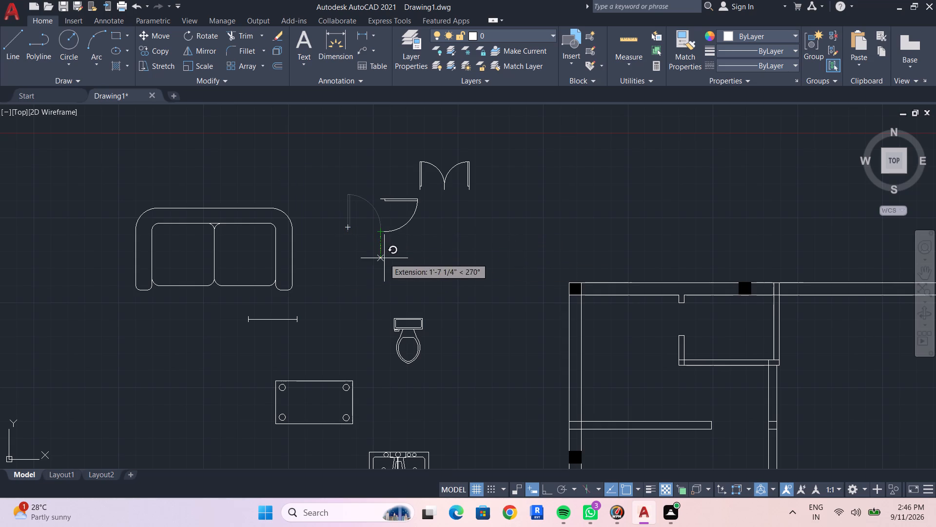
click(384, 258)
key(Escape)
Copy the 2' door from its hinge corner into the doorway of the small upper room, against the upper wall stub.
drag(364, 176, 397, 237)
drag(404, 238, 418, 238)
key(Escape)
drag(332, 176, 414, 238)
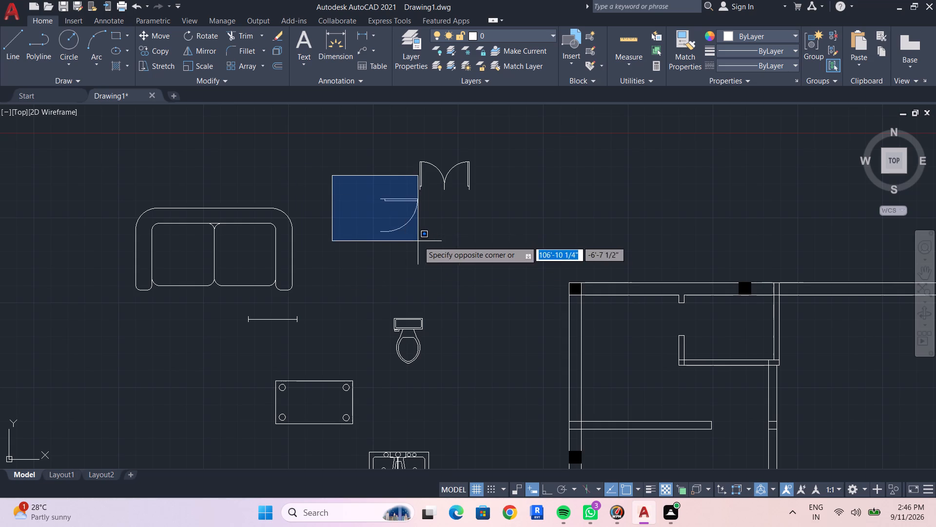
click(427, 246)
text(CO)
key(space)
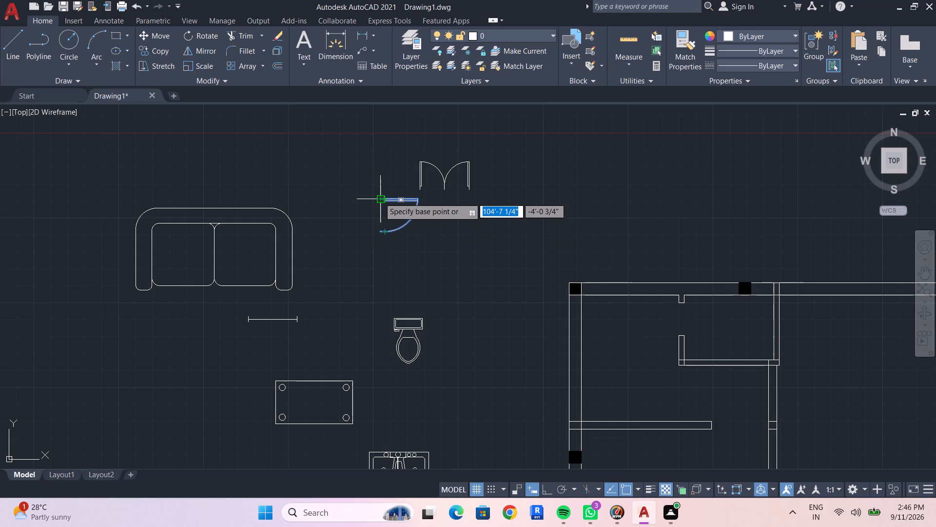
drag(379, 198, 380, 204)
scroll(671, 317, up, 3)
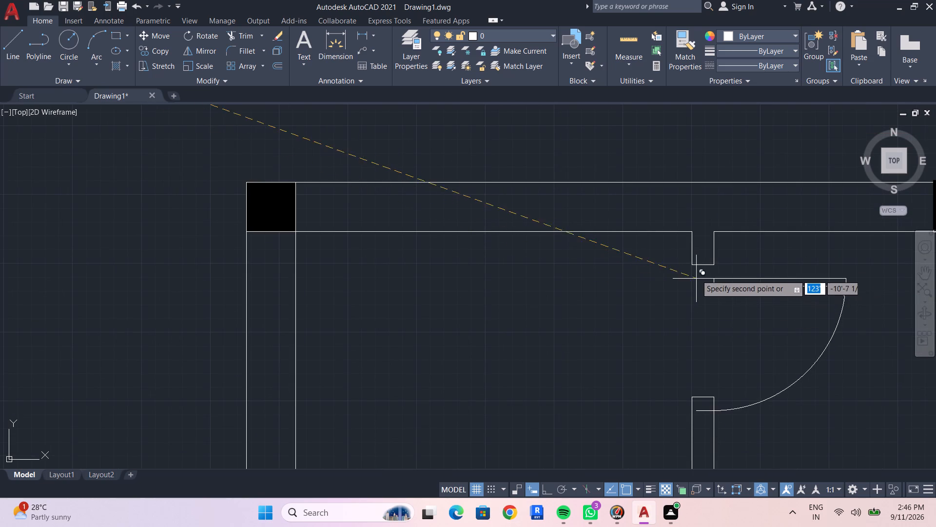
click(694, 265)
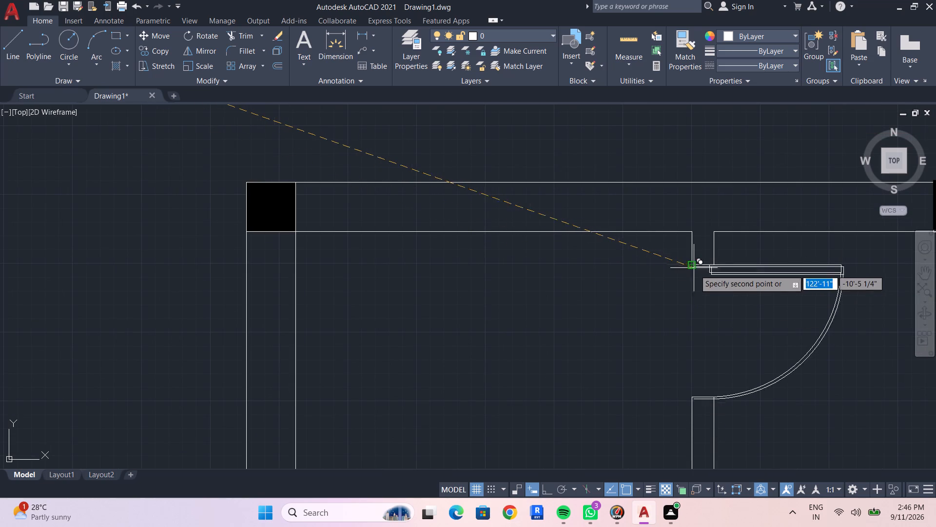
key(Escape)
Scale the original single door block by reference from its hinge corner, setting its opening width to 3'6".
scroll(650, 386, down, 2)
middle_drag(650, 386, 660, 367)
middle_drag(595, 411, 622, 373)
scroll(610, 396, down, 1)
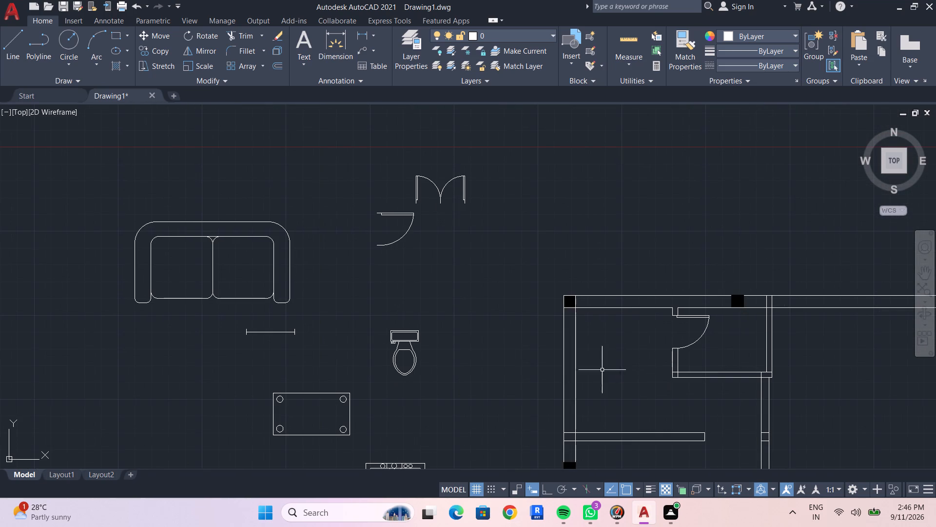
drag(344, 188, 410, 218)
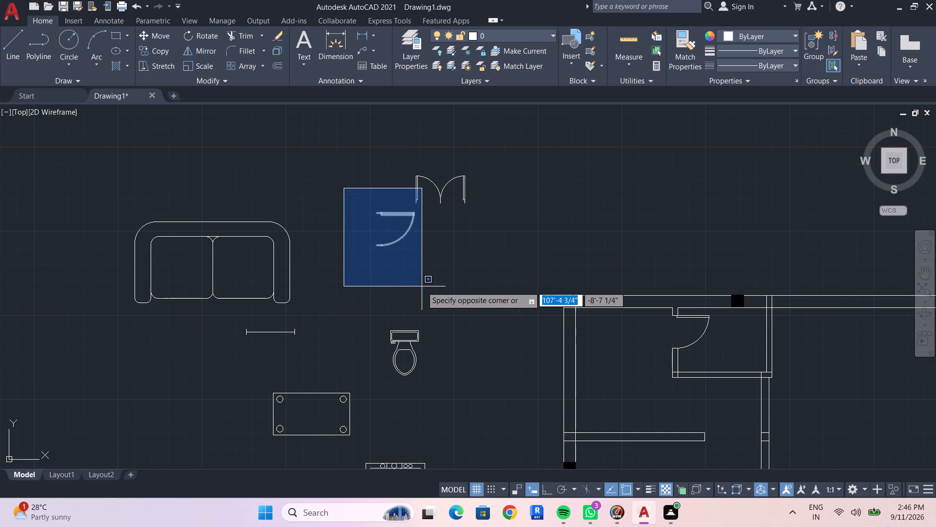
key(Escape)
middle_drag(431, 292, 449, 305)
drag(450, 269, 442, 268)
click(360, 222)
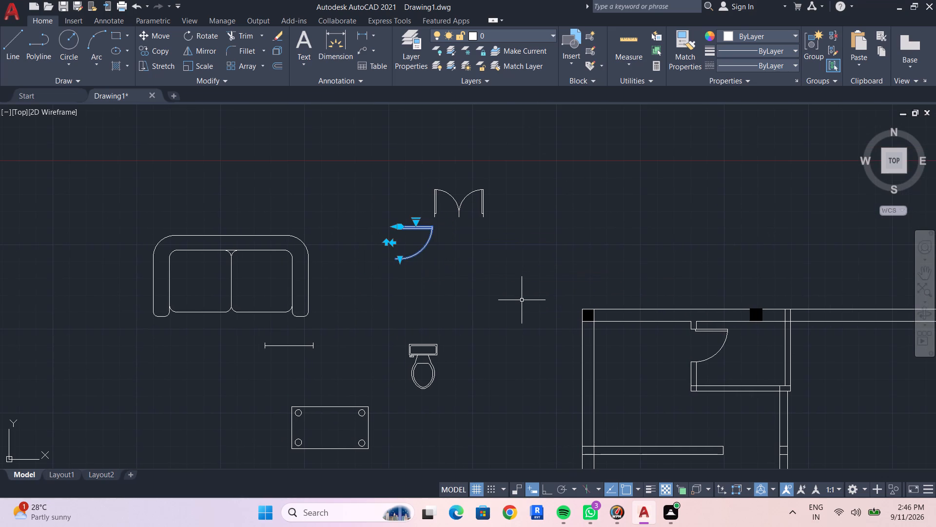
key(s)
key(c)
key(space)
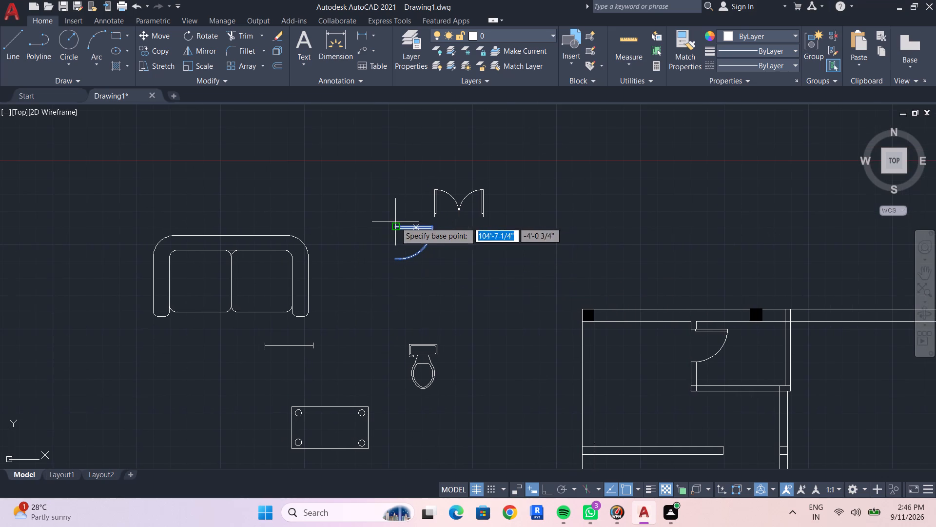
click(395, 225)
text(R)
key(space)
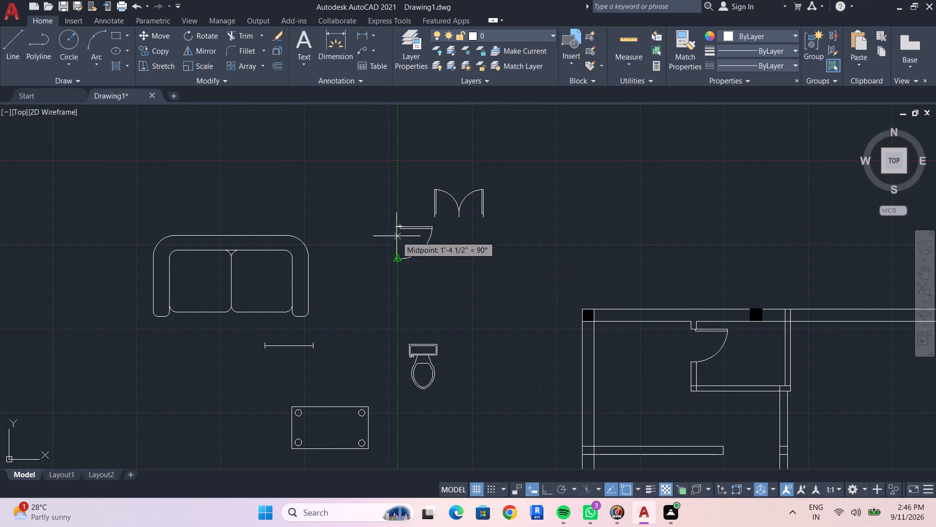
scroll(391, 229, up, 2)
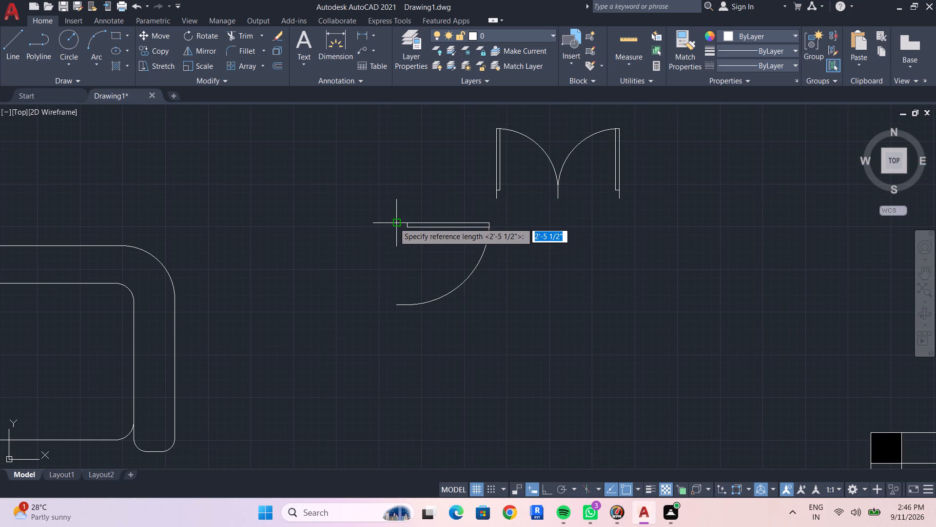
click(395, 221)
click(395, 303)
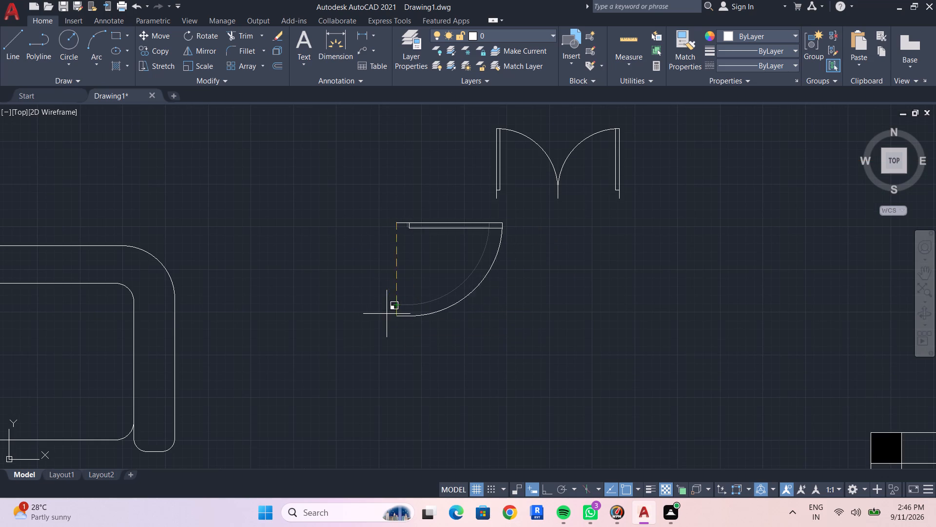
key(3)
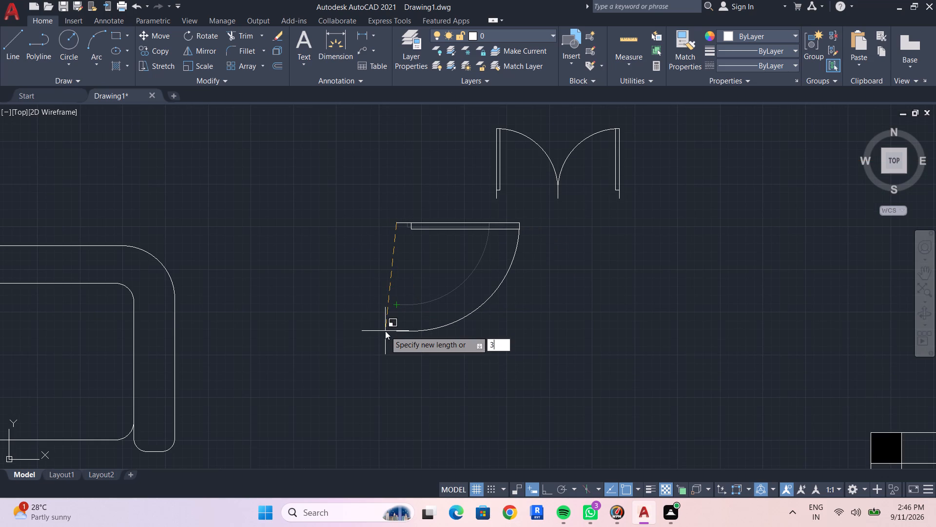
text('6)
key(shift+quotedbl)
key(Return)
Copy the 3'6" door from its hinge corner into the floor plan, just below the partial partition beside the left outer wall.
drag(355, 179, 429, 239)
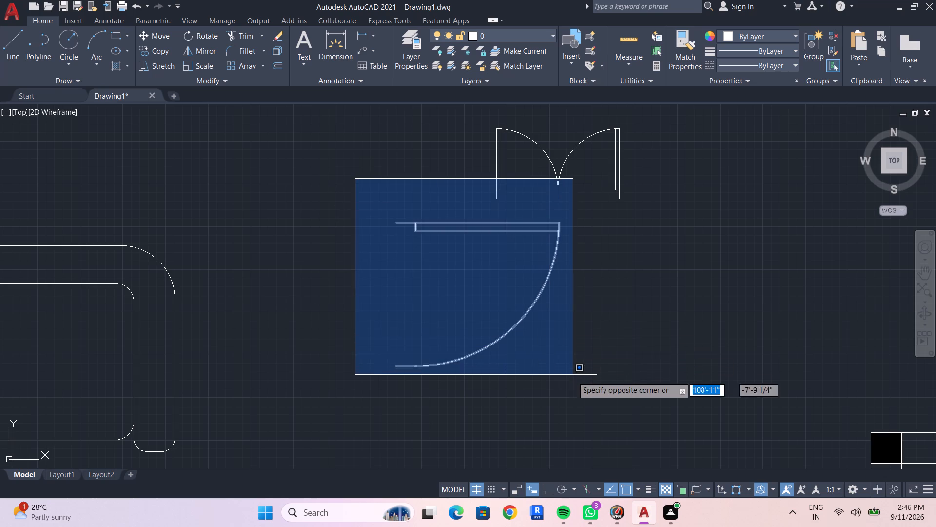
click(572, 376)
key(c)
key(o)
key(space)
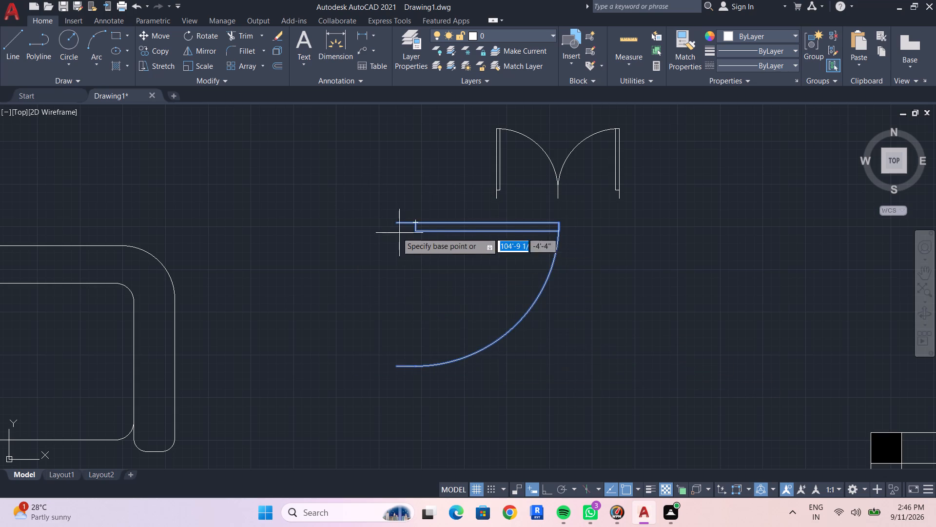
drag(396, 222, 399, 227)
middle_drag(626, 405, 312, 223)
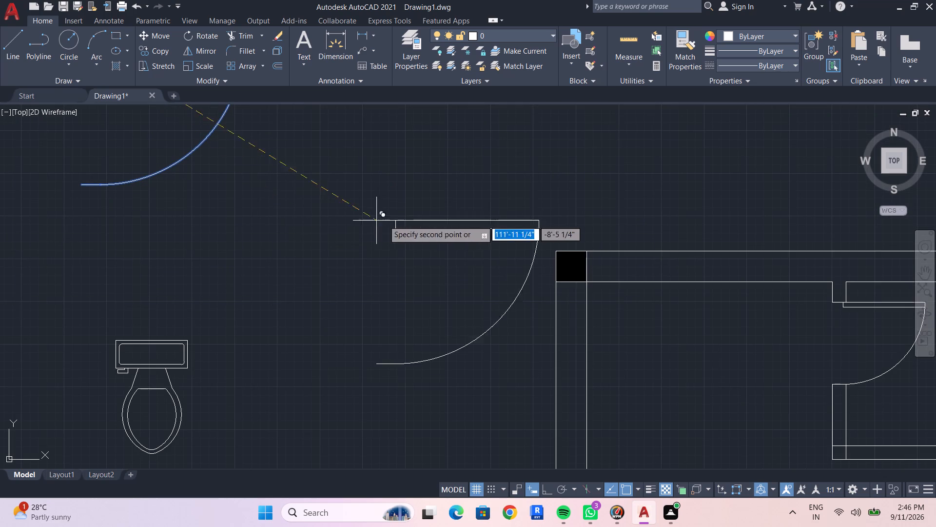
middle_drag(556, 259, 557, 185)
scroll(556, 259, down, 1)
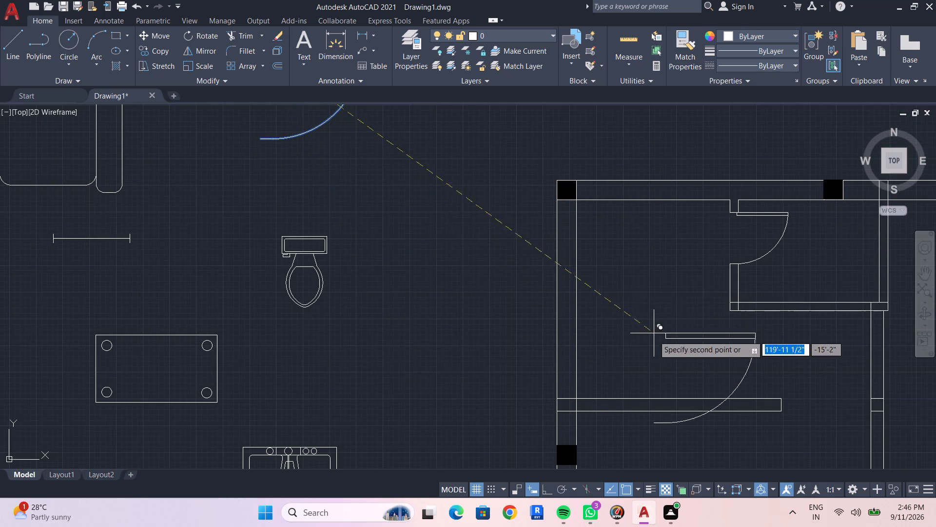
middle_drag(654, 345, 504, 159)
click(524, 257)
key(Escape)
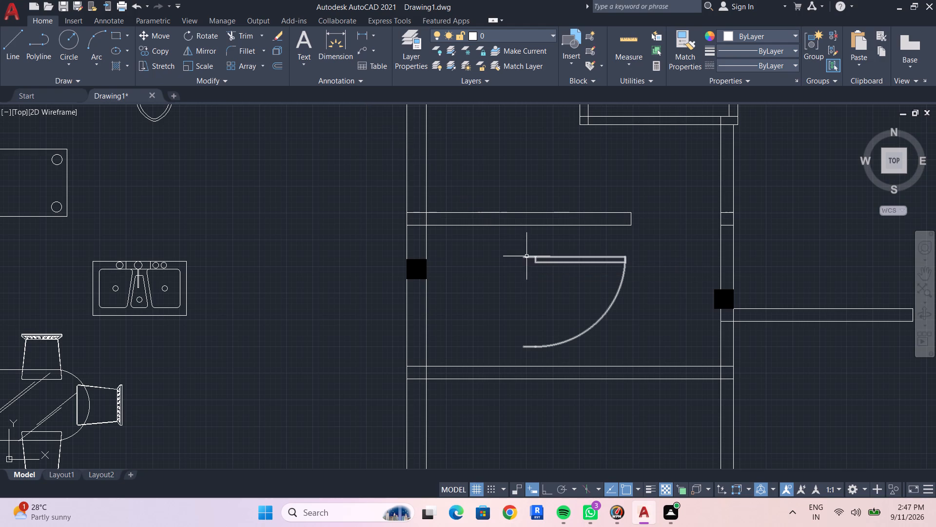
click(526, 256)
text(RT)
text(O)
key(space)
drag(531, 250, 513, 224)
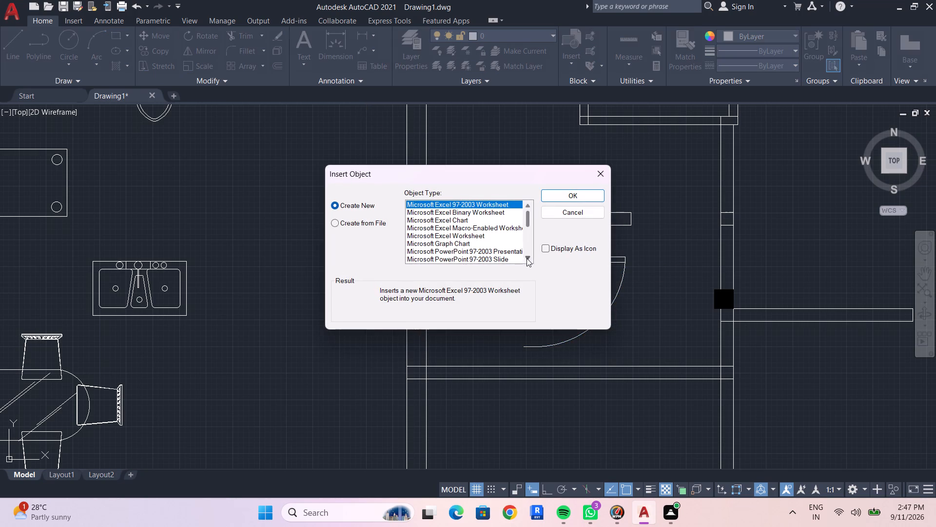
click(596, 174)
Rotate the 3'6" door copy 90° counterclockwise about its hinge corner so the leaf stands vertical.
click(598, 261)
key(r)
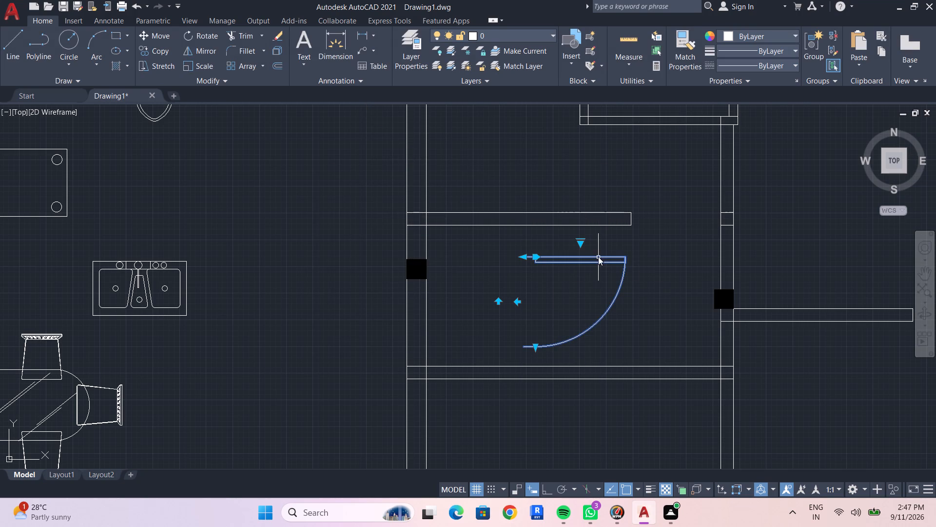
text(O)
key(space)
click(523, 258)
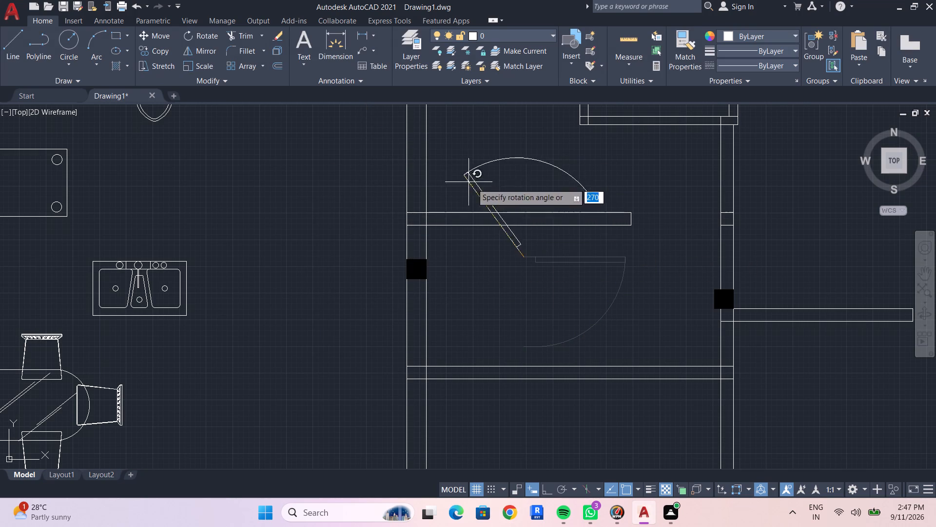
click(524, 224)
key(Escape)
Set the 3'6" door's rotation so its leaf stands vertical above the hinge corner.
click(524, 192)
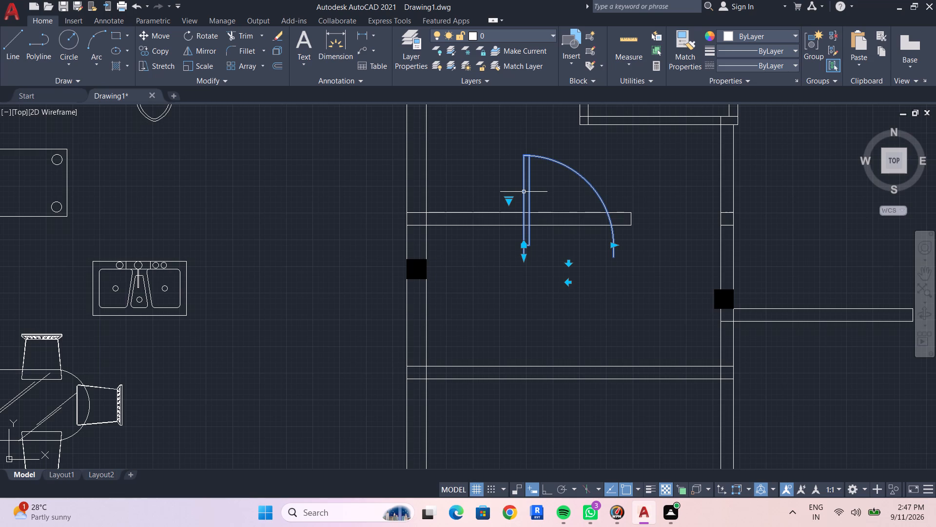
Move the 3'6" door from its hinge corner into the opening at the partition's free end, 7" below that end's midpoint.
key(m)
key(space)
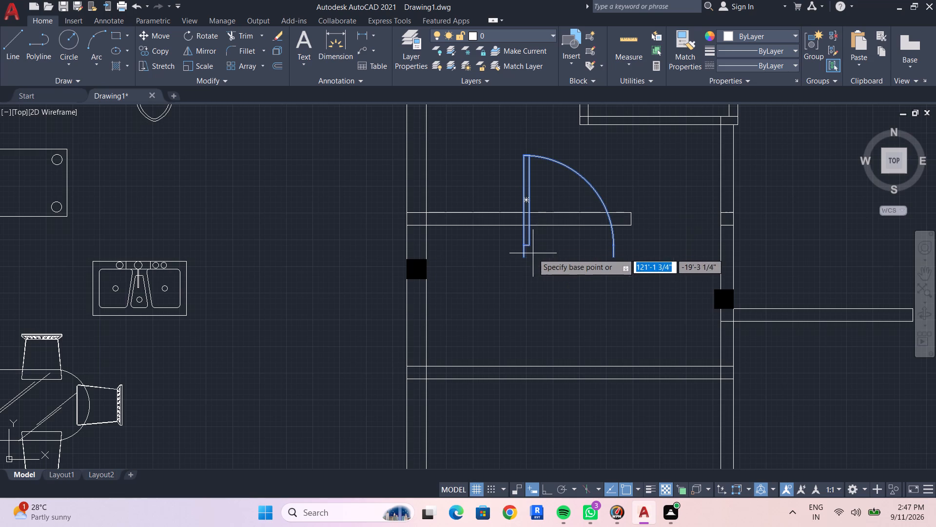
drag(525, 258, 529, 254)
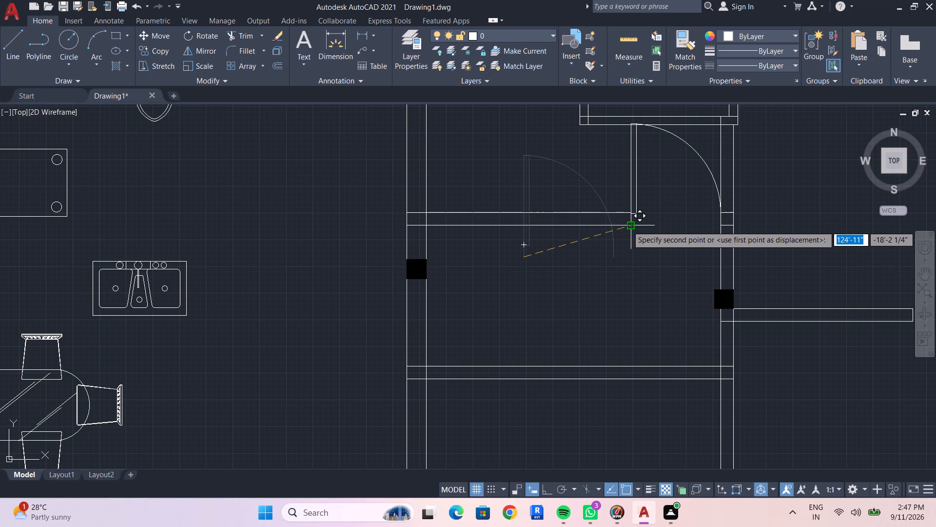
scroll(629, 249, up, 2)
middle_drag(626, 256, 608, 276)
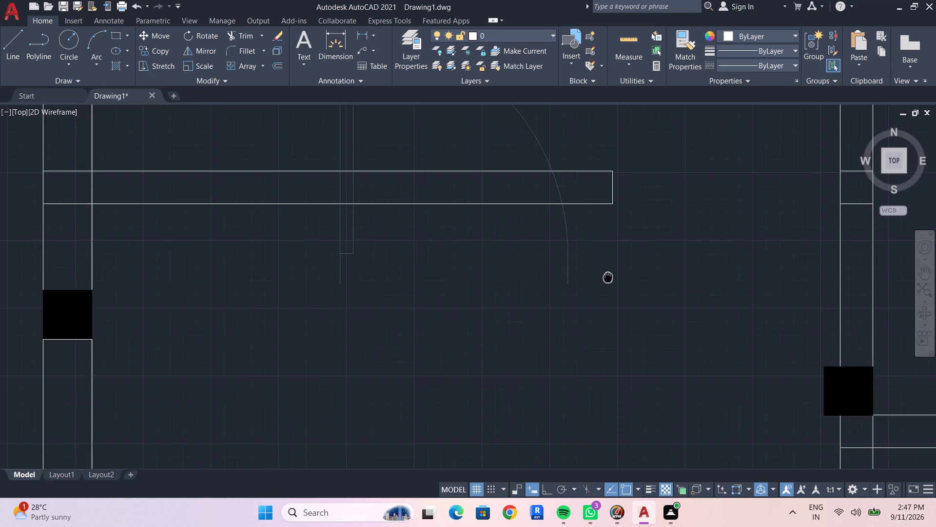
middle_drag(608, 276, 606, 276)
middle_drag(628, 232, 591, 288)
scroll(586, 272, down, 2)
middle_drag(587, 292, 578, 313)
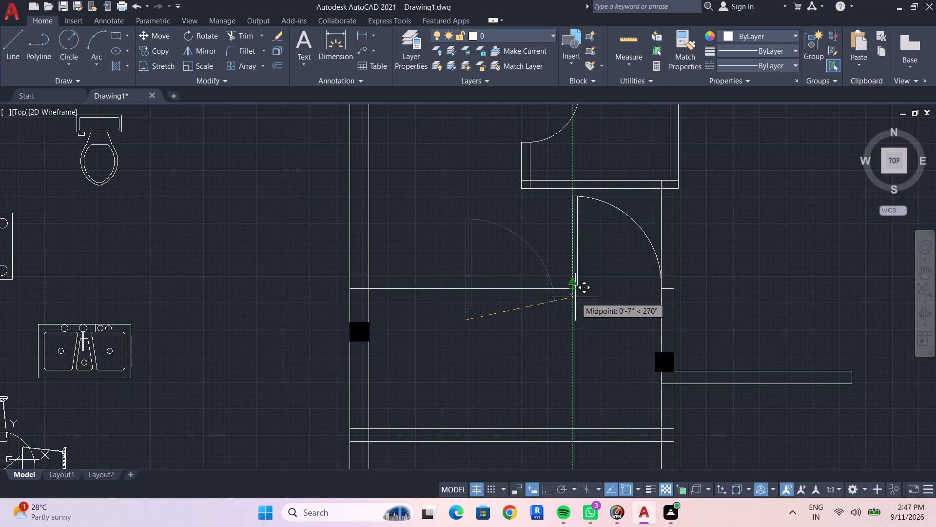
click(575, 297)
key(Escape)
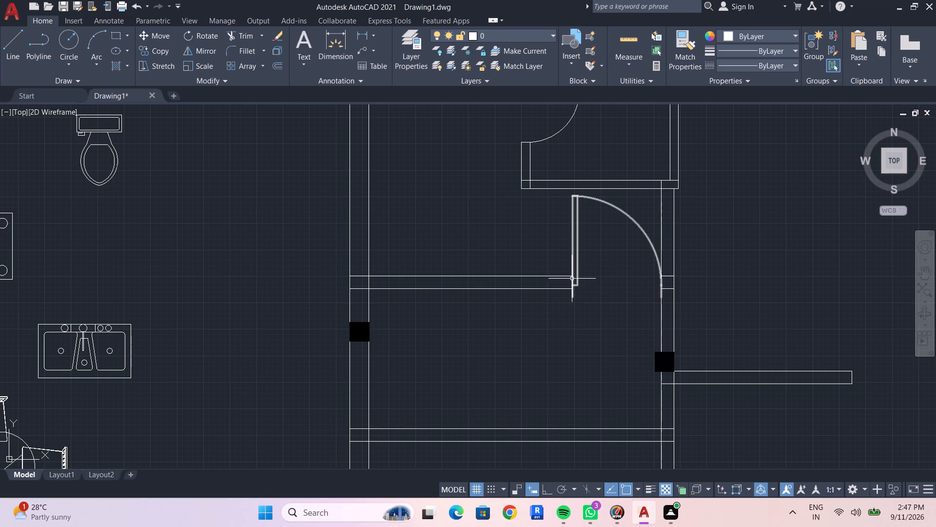
Trim the two vertical wall lines between the short wall stub beside the 3'6" door and the column below it.
middle_drag(495, 255, 497, 287)
scroll(503, 282, down, 1)
middle_click(504, 300)
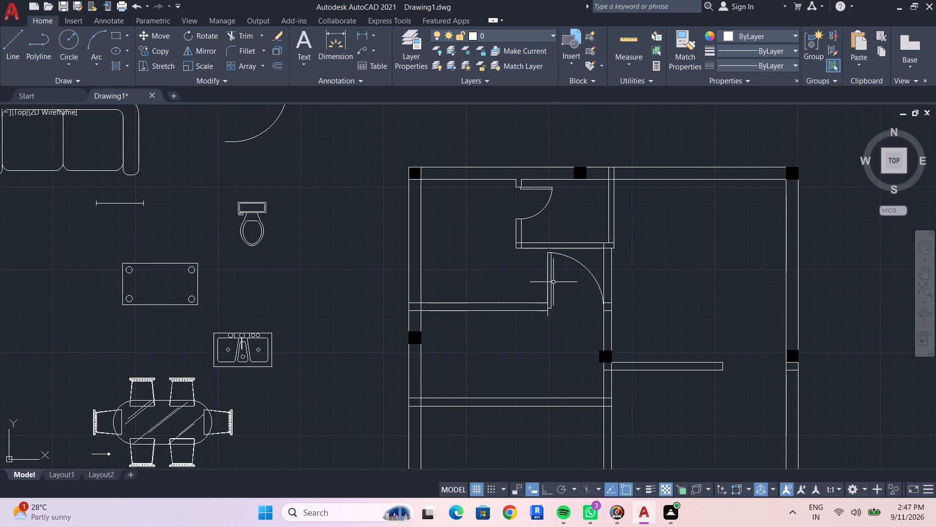
click(549, 278)
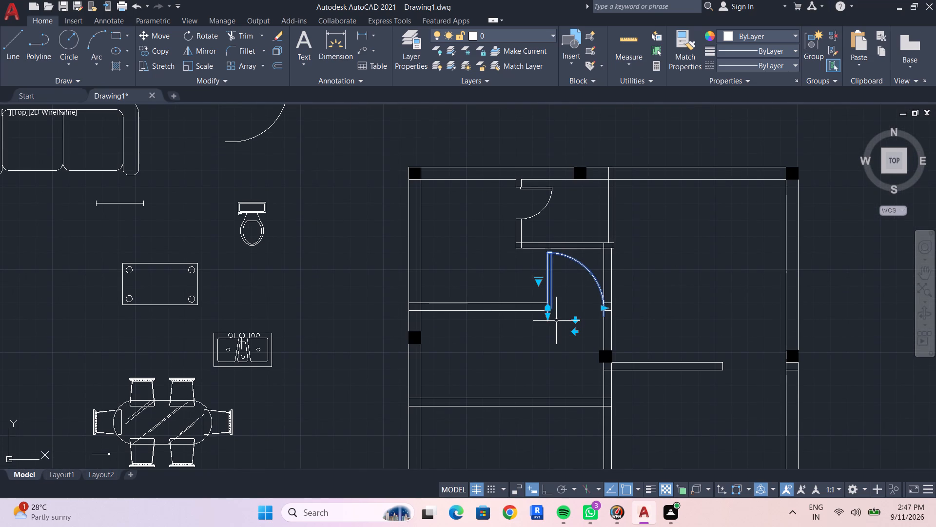
key(Escape)
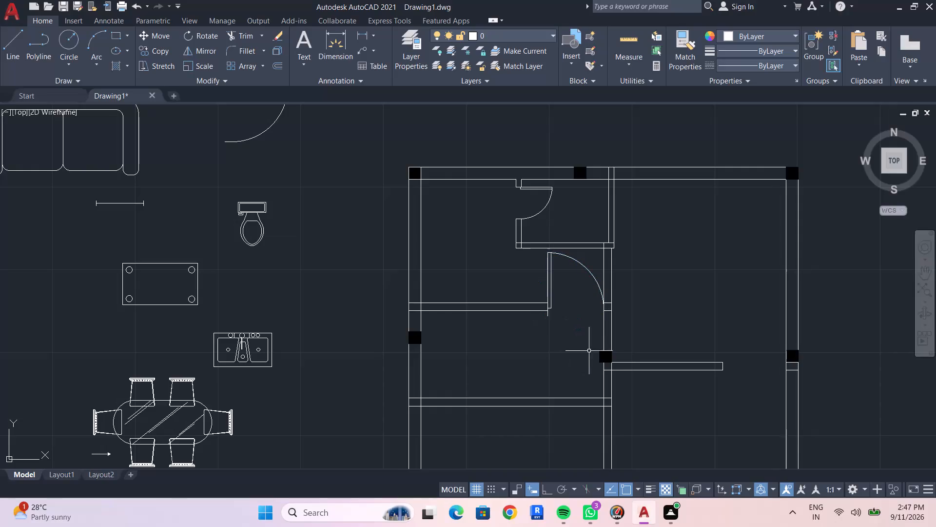
text(TR)
key(Return)
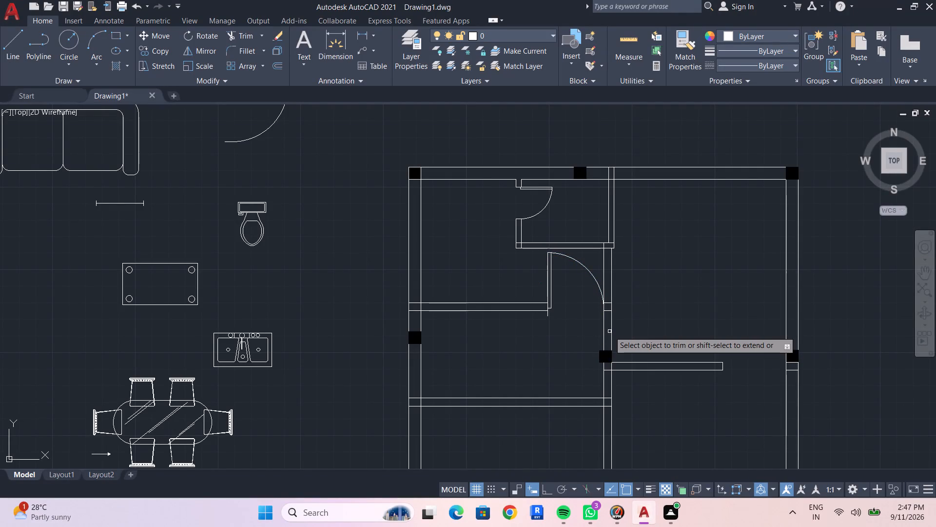
drag(604, 334, 609, 335)
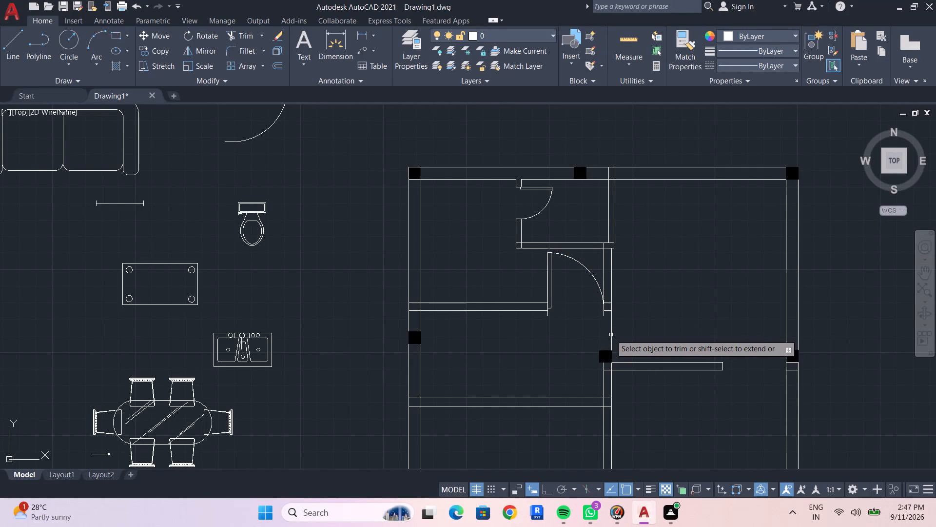
click(611, 335)
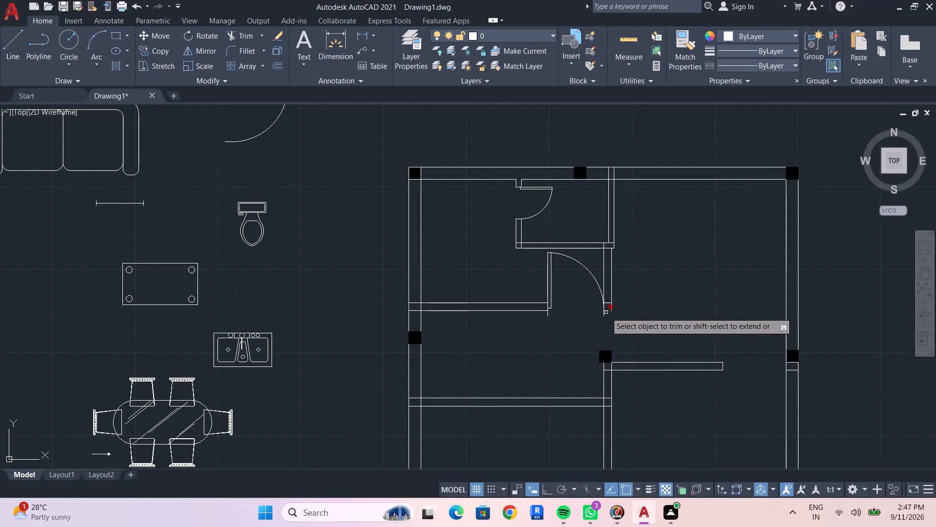
key(Escape)
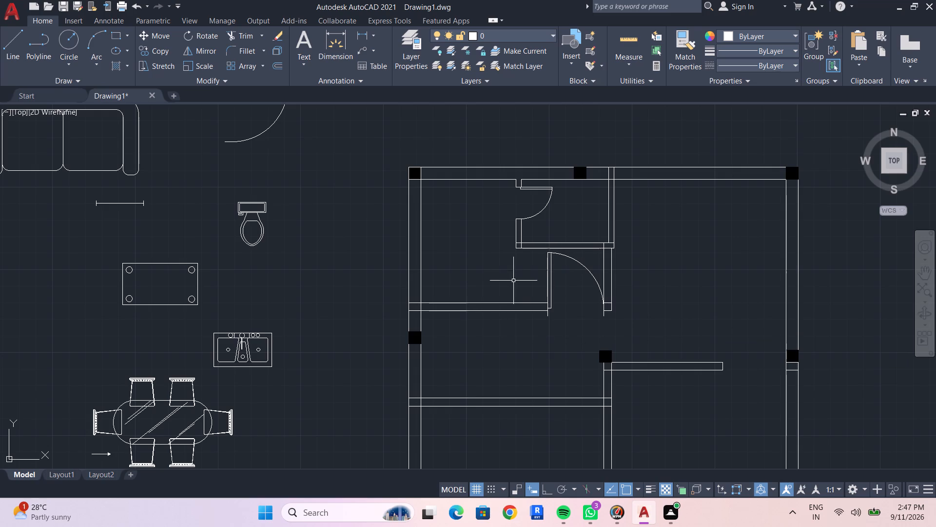
Flip the 3'6" door horizontally so its leaf hinges on the interior wall side of the opening.
click(551, 266)
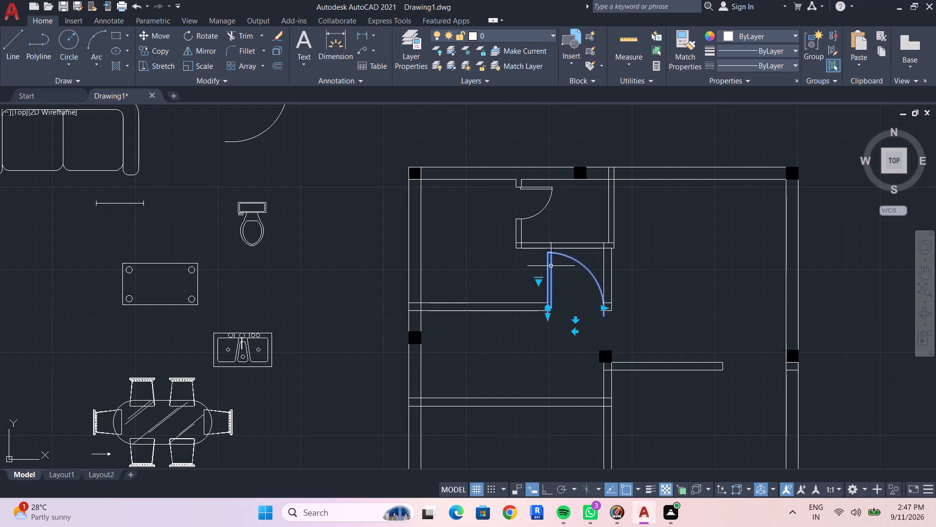
click(576, 332)
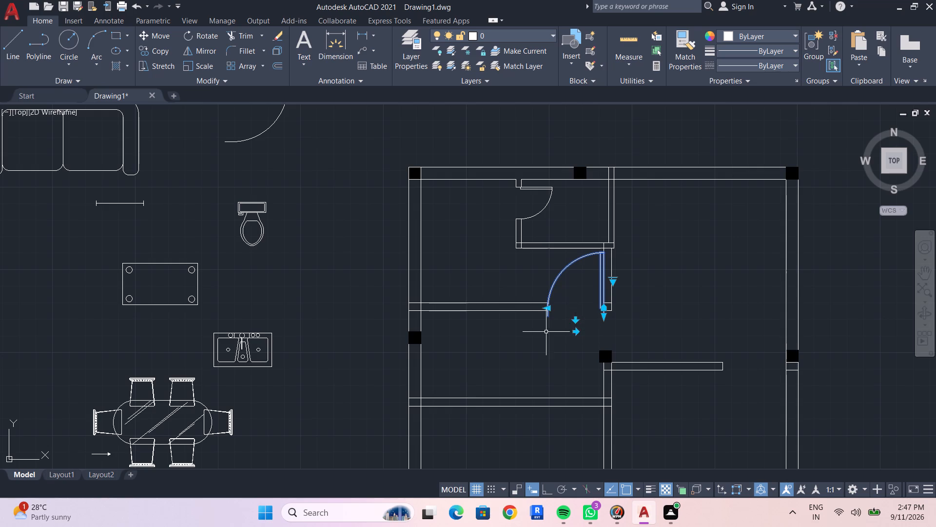
key(Escape)
middle_drag(567, 336, 565, 345)
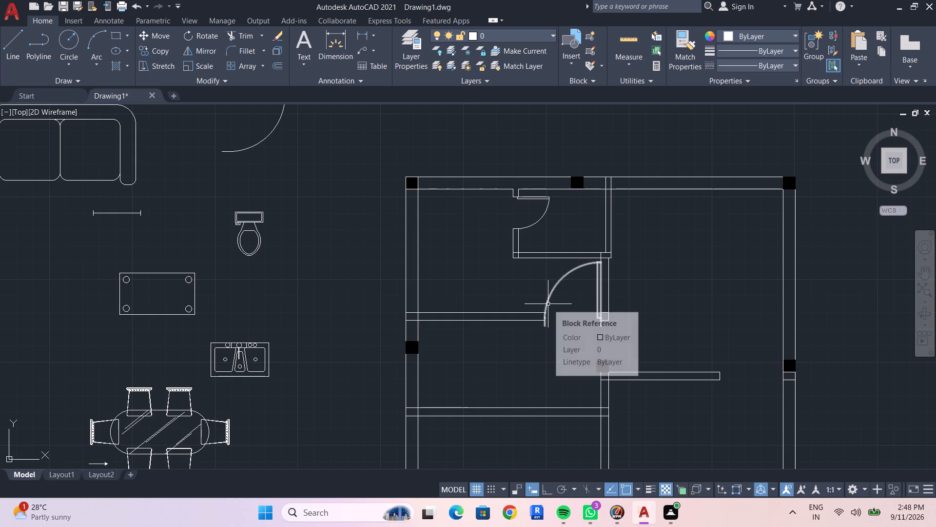
key(Escape)
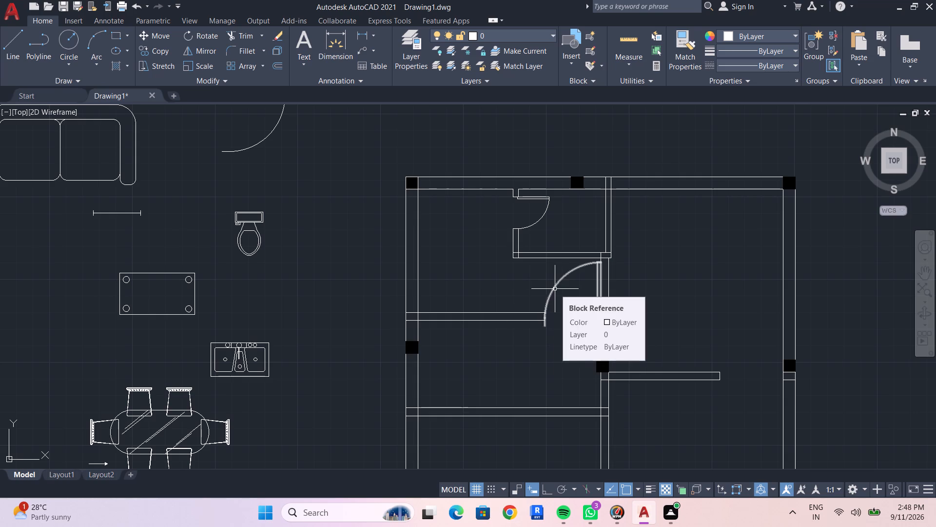
key(Escape)
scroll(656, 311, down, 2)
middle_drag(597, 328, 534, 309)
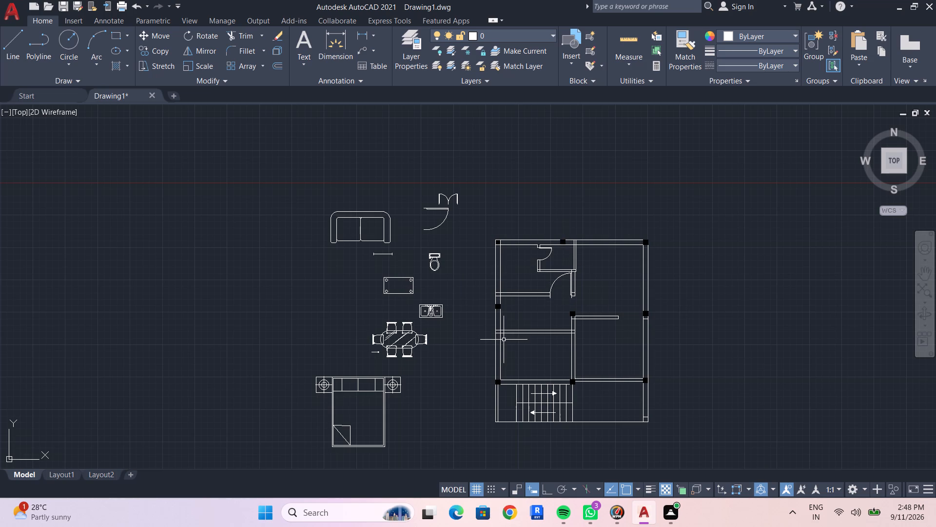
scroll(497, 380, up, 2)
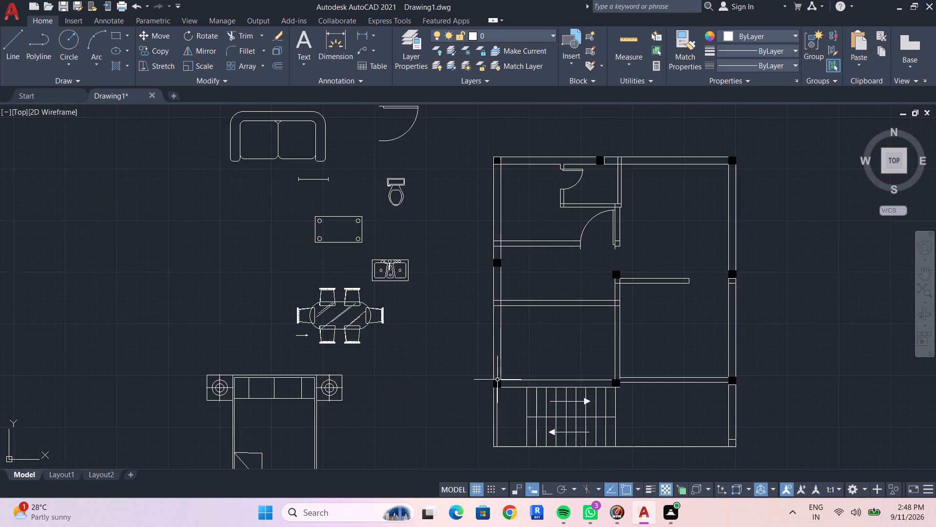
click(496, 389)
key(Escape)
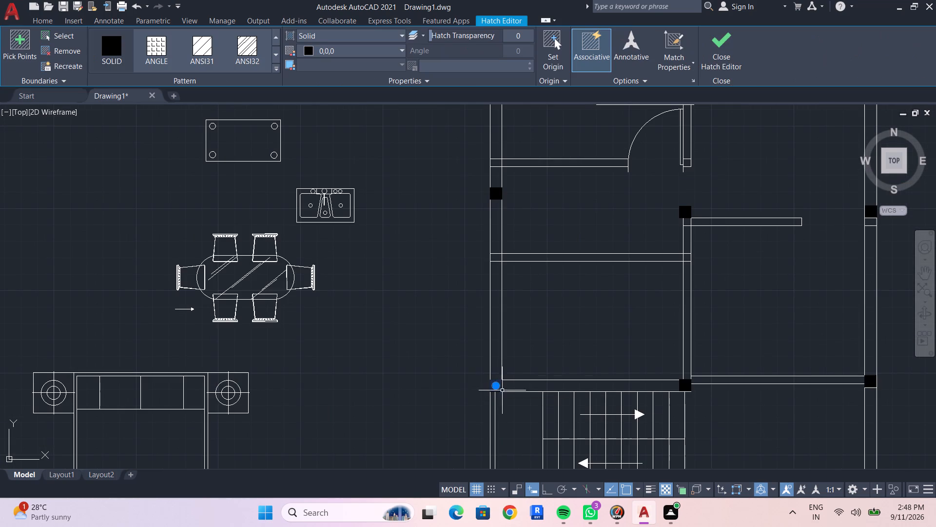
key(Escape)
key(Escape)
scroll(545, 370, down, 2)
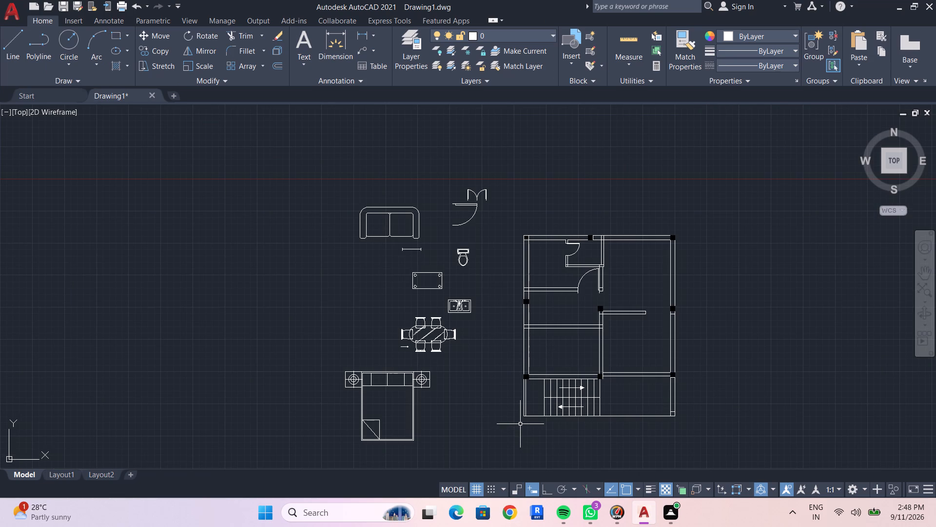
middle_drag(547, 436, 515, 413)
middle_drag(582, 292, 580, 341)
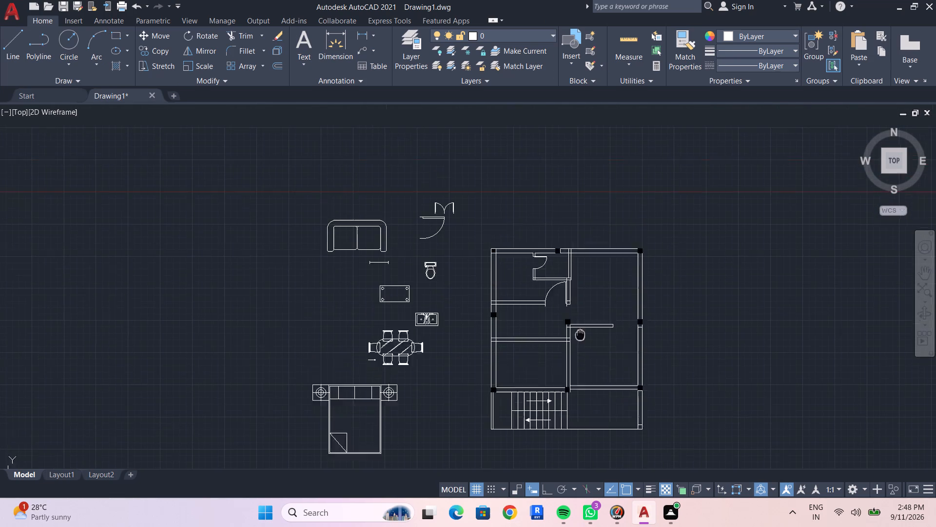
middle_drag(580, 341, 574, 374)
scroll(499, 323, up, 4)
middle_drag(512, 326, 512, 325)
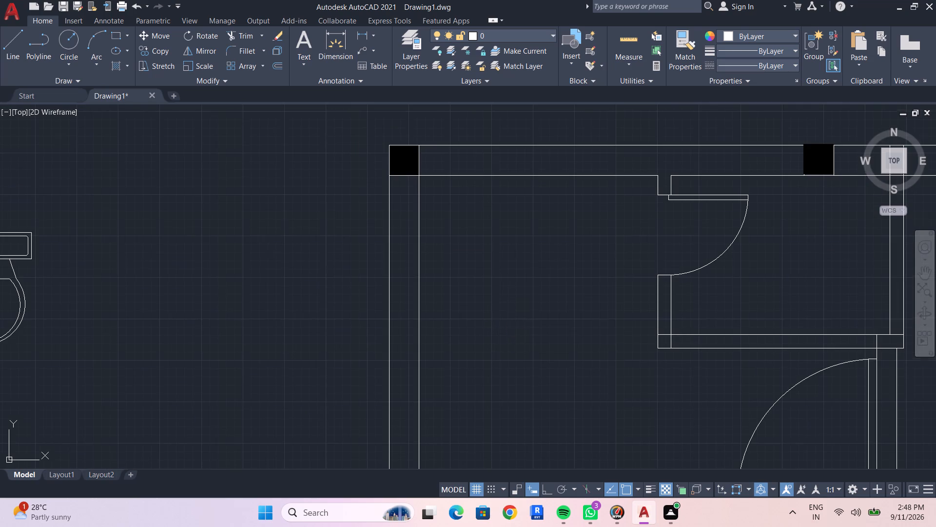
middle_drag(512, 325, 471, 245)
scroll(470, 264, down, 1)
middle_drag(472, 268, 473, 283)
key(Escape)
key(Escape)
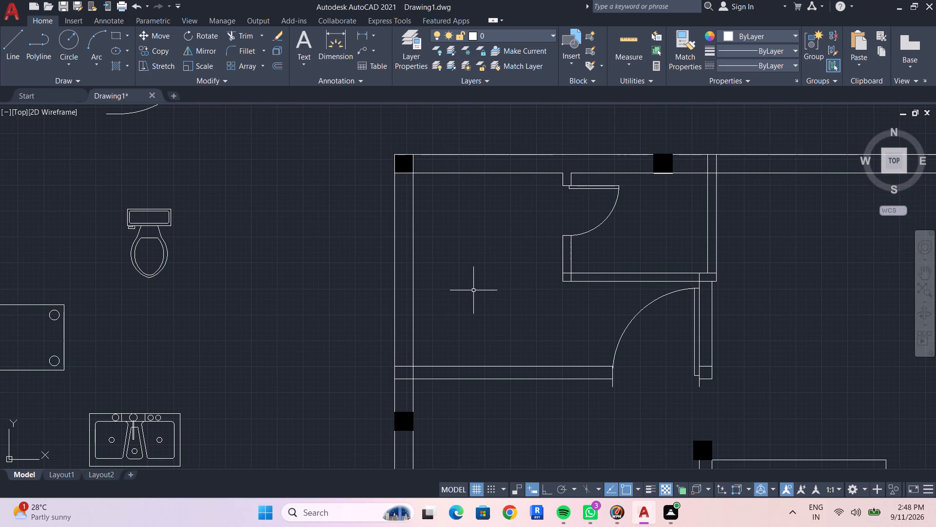
Draw a 1'-5" horizontal line inside the upper outer wall, from the middle column to the small room's side wall, near the outer face.
middle_drag(656, 217, 638, 300)
scroll(667, 244, up, 2)
key(l)
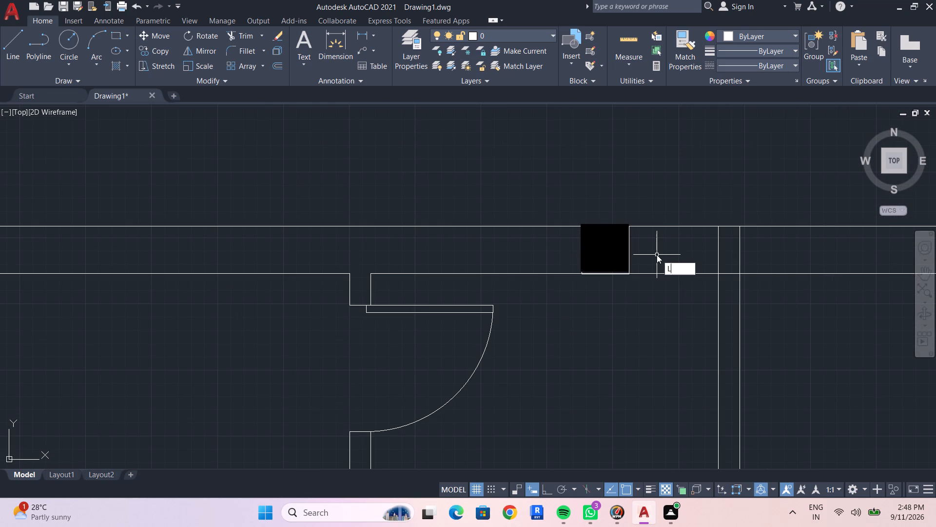
key(Return)
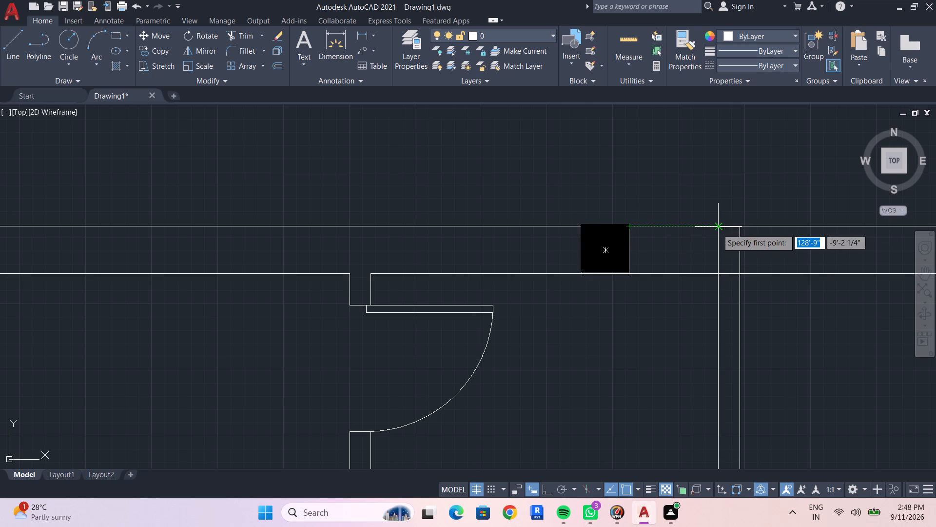
click(628, 239)
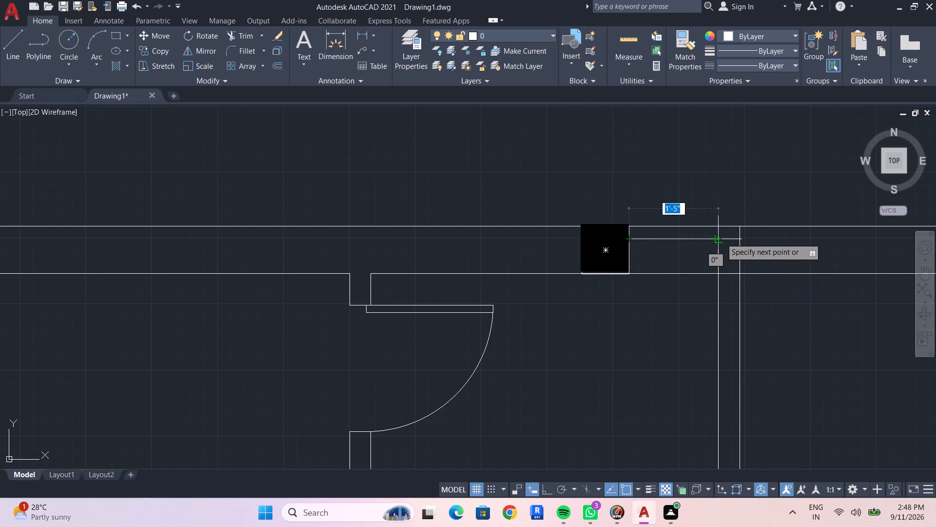
click(717, 239)
key(Escape)
key(Escape)
click(666, 242)
key(Escape)
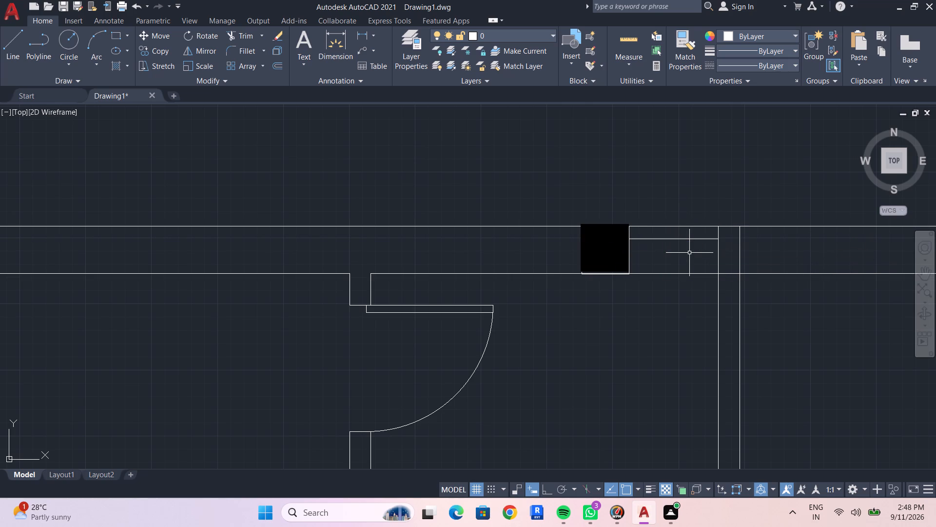
Offset the line in the upper wall opening inward by 2" twice, giving three parallel window lines.
text(OF)
key(space)
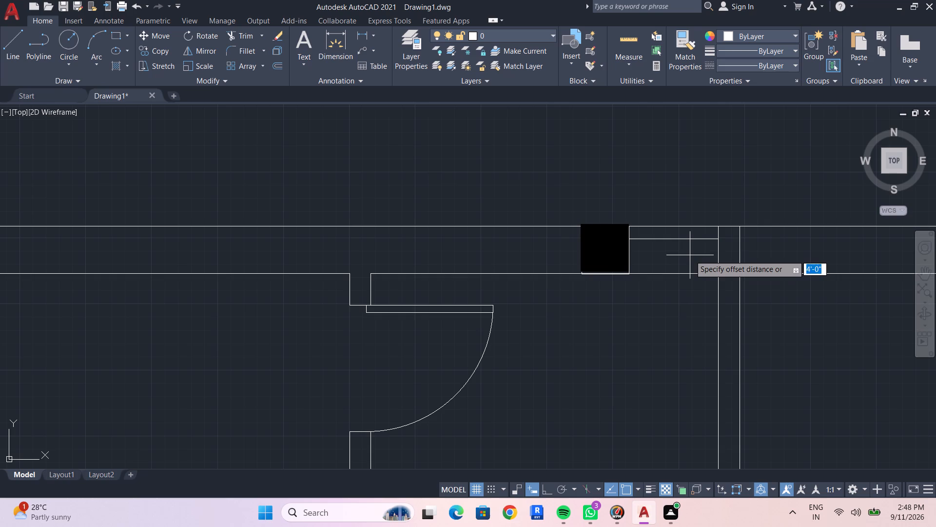
key(1)
key(BackSpace)
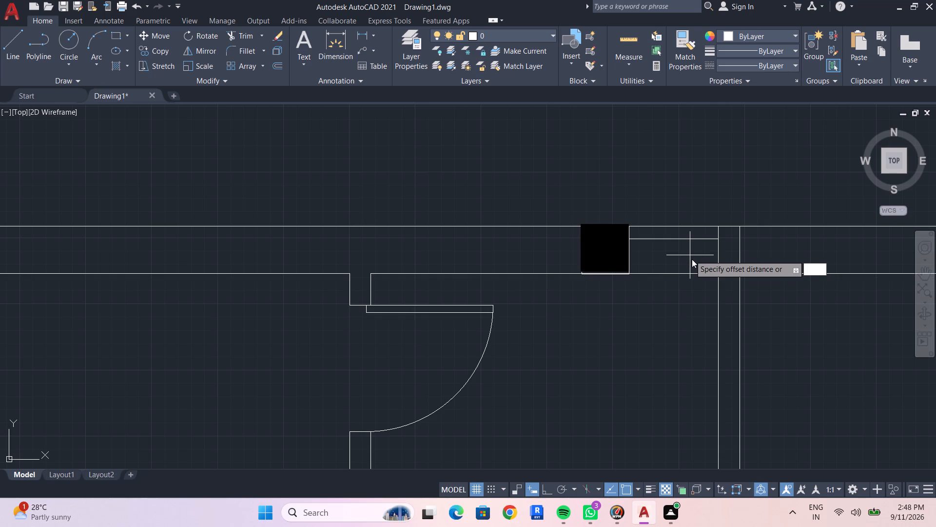
key(2)
key(shift+quotedbl)
key(space)
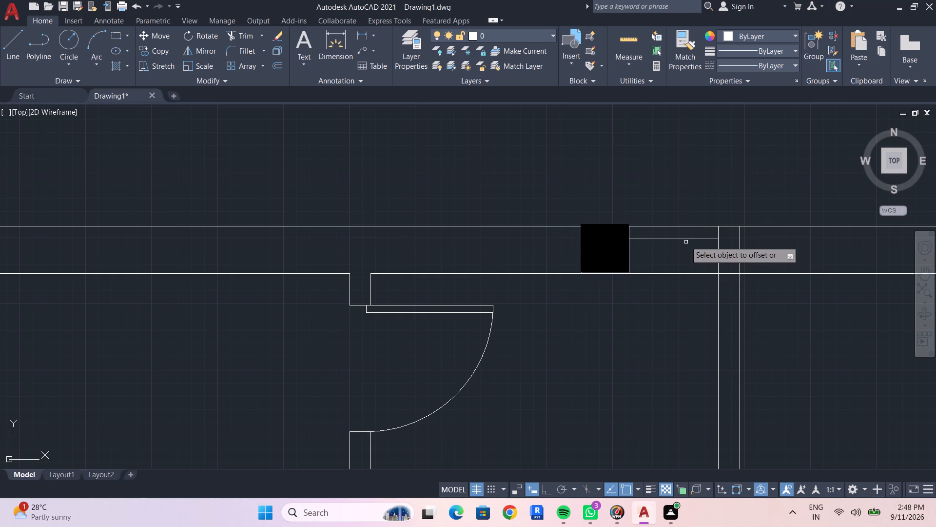
click(685, 239)
click(685, 248)
click(685, 249)
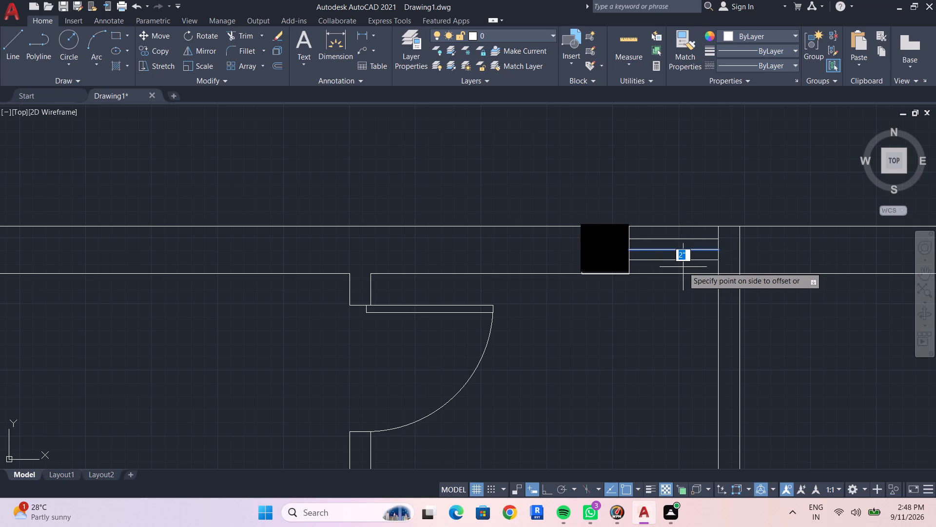
click(683, 267)
key(Escape)
scroll(664, 298, down, 2)
middle_click(664, 301)
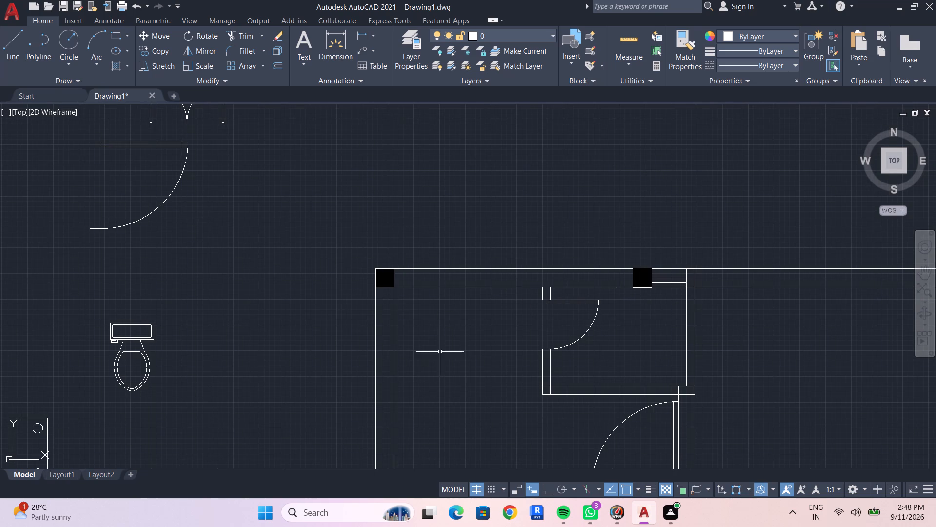
Draw a short vertical line across the upper outer wall, just right of the upper-left corner column, as a window jamb.
middle_drag(409, 190, 417, 208)
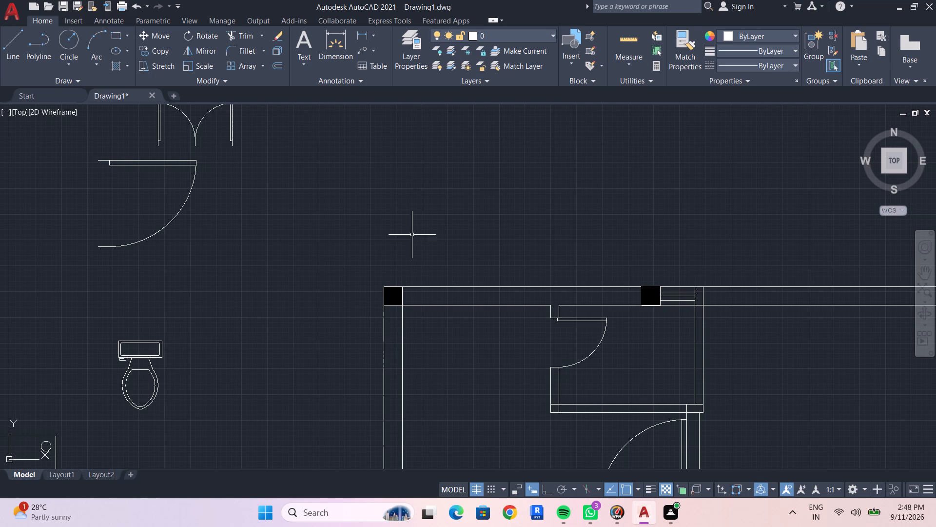
text(L)
key(space)
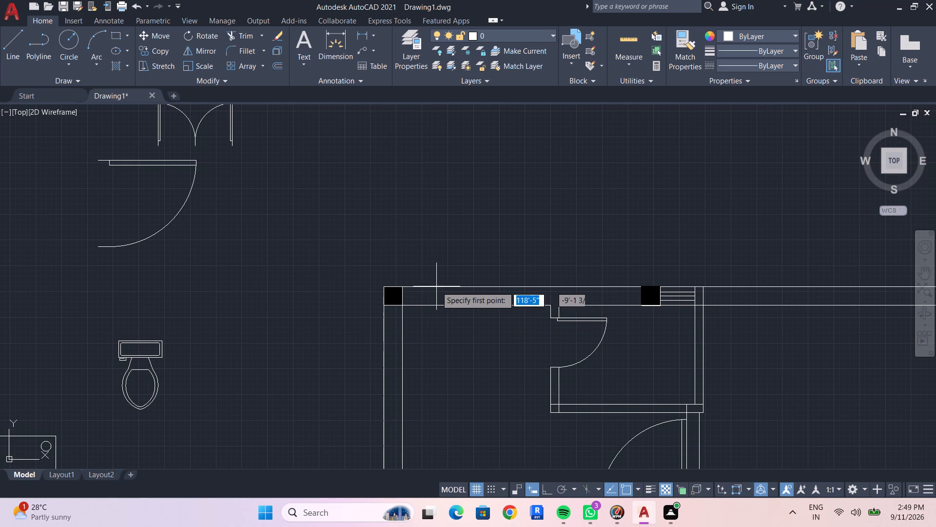
click(435, 287)
click(434, 309)
key(Escape)
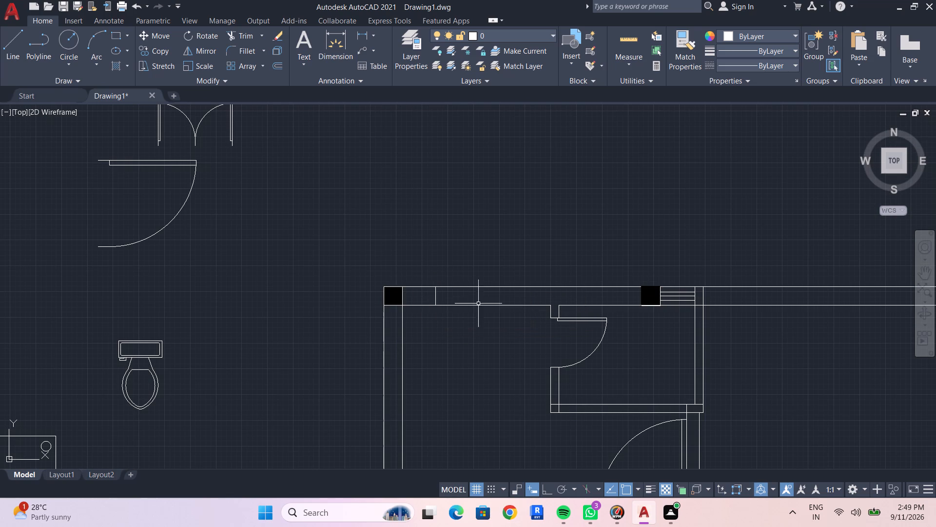
key(Escape)
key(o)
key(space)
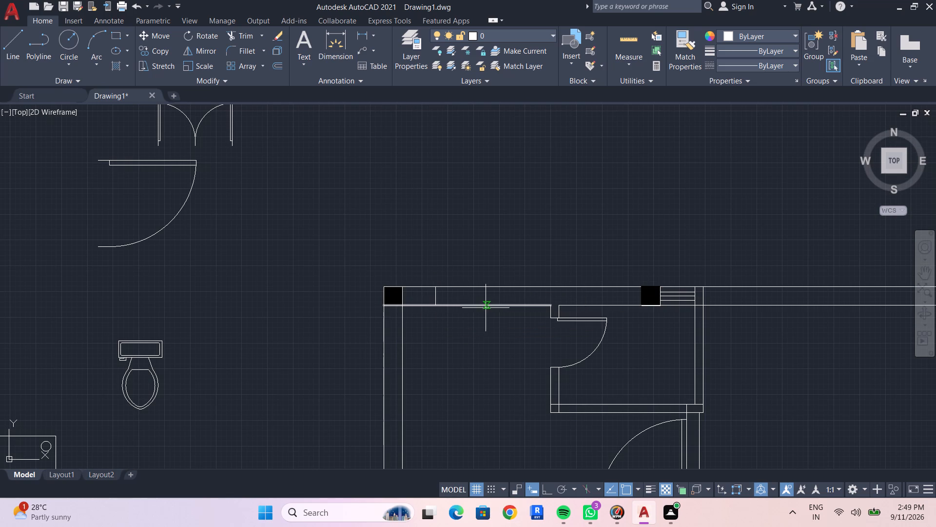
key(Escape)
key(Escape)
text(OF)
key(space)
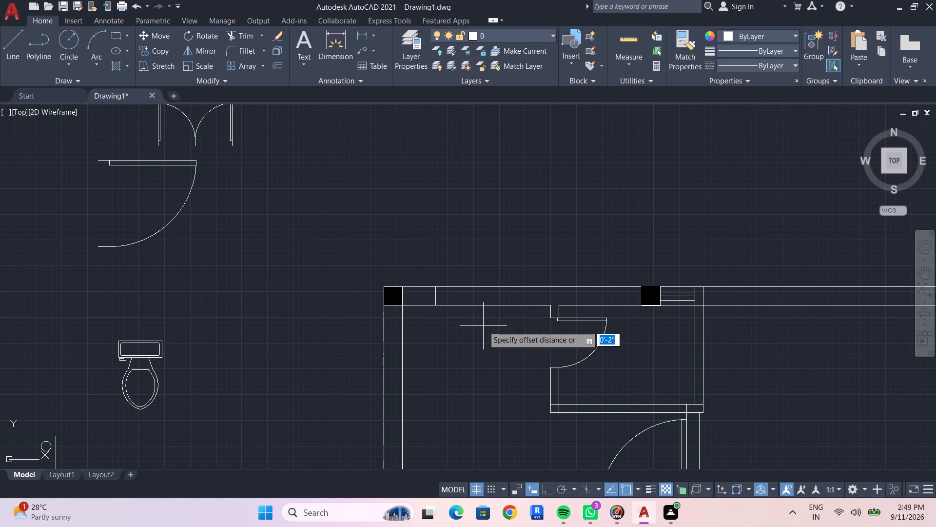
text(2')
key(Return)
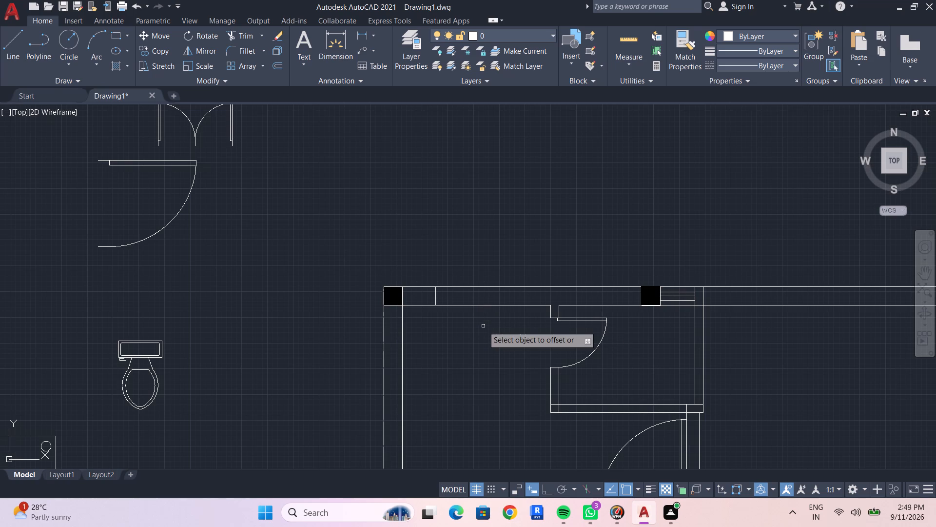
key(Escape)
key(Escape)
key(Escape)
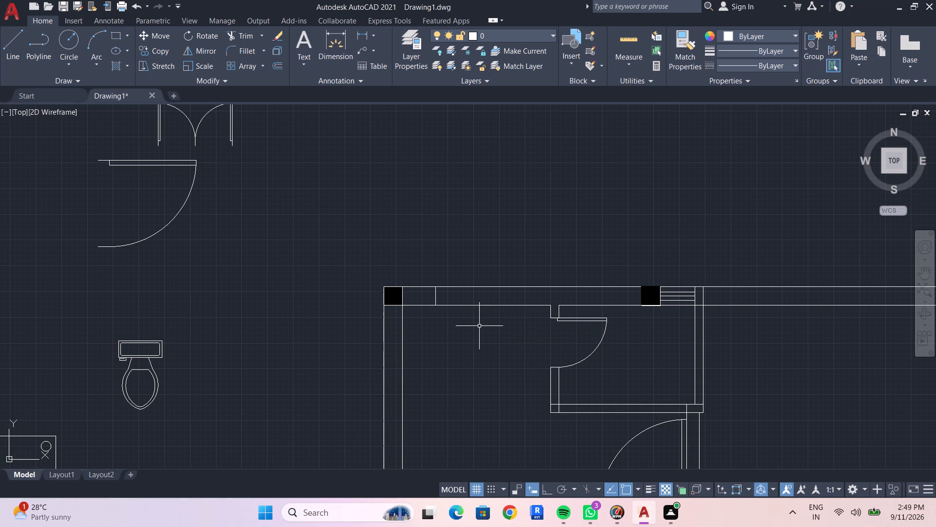
Offset the short jamb line beside the upper-left corner column 3' to the right along the upper wall.
key(o)
key(space)
text(3')
key(Return)
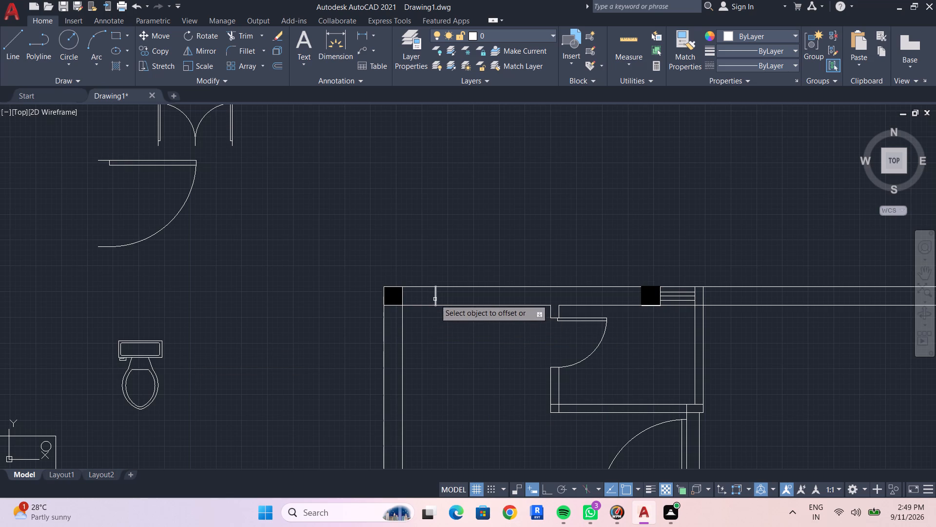
click(435, 299)
click(505, 302)
key(Escape)
key(Escape)
key(Escape)
key(Escape)
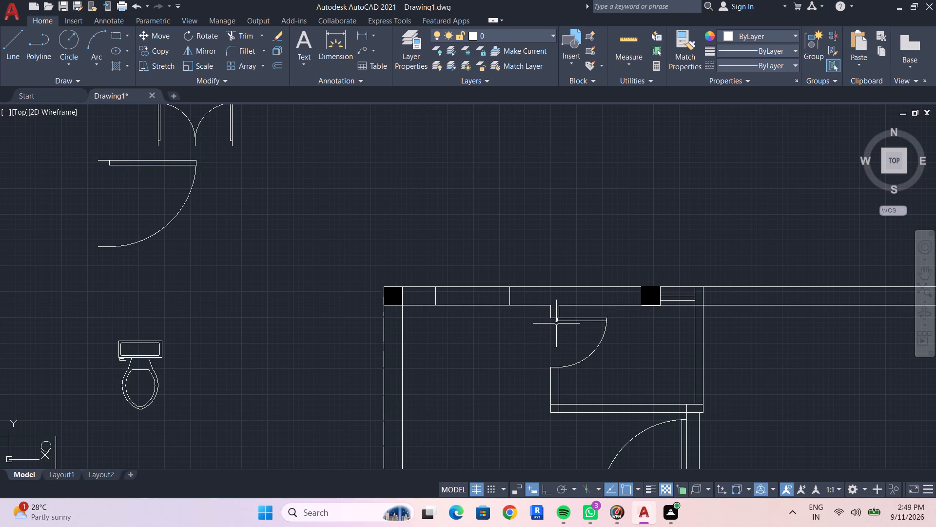
Draw a horizontal window centre line between the midpoints of the two jamb lines set 3' apart in the upper wall.
key(l)
key(Return)
scroll(525, 292, up, 1)
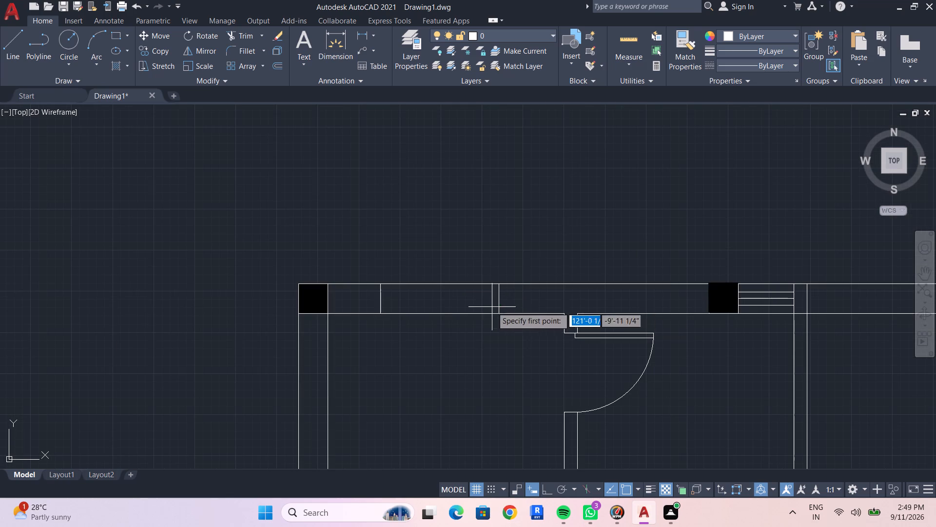
click(498, 298)
click(380, 300)
key(Escape)
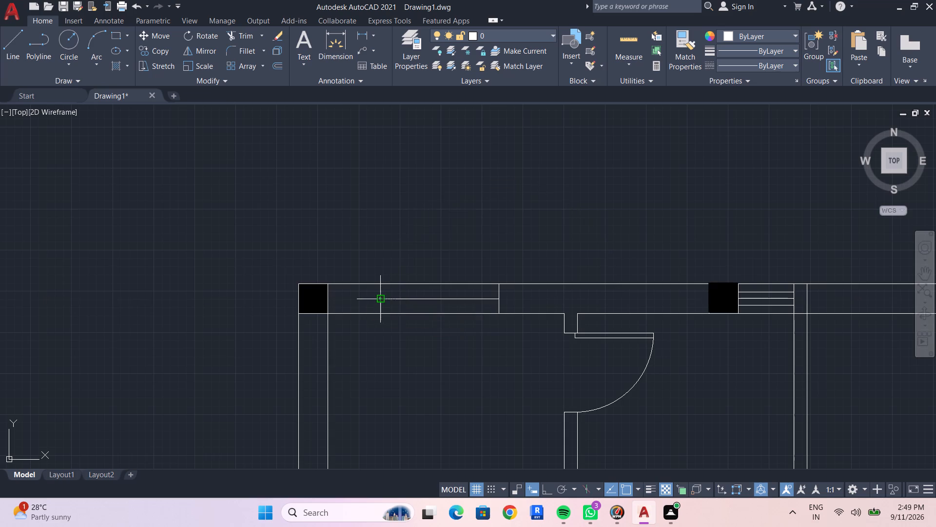
Draw a 9" vertical jamb line across the upper outer wall of the right-hand room, right of the small room's side wall.
scroll(487, 354, down, 1)
middle_drag(487, 354, 493, 317)
key(Escape)
key(Escape)
middle_drag(471, 363, 444, 272)
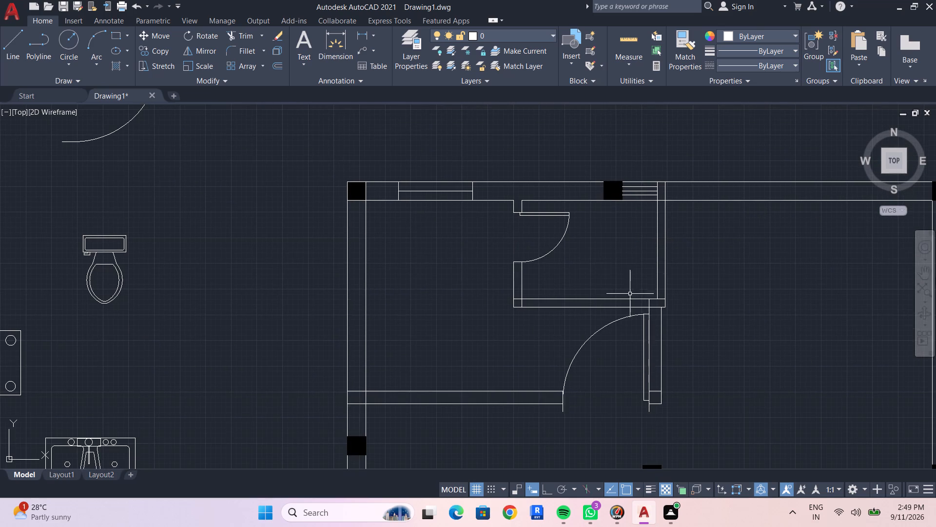
middle_drag(803, 270, 603, 361)
key(Escape)
key(Escape)
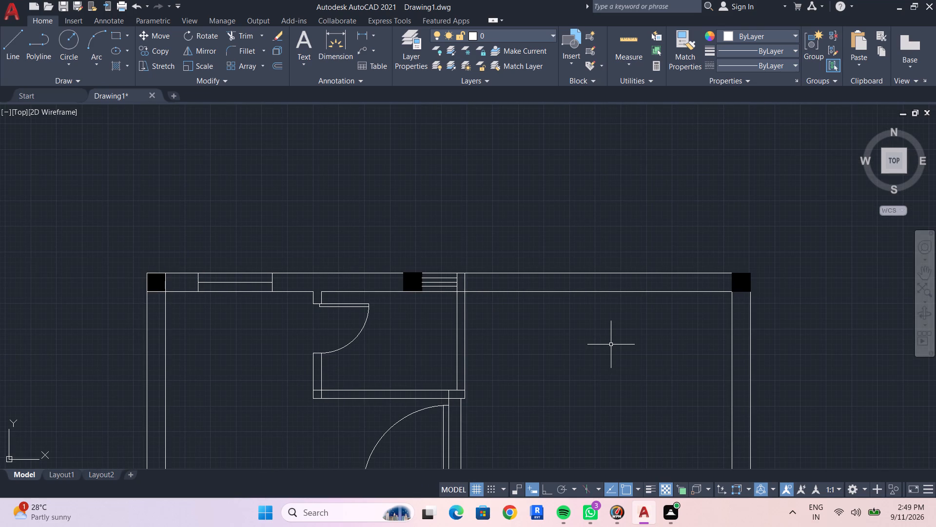
key(l)
key(Return)
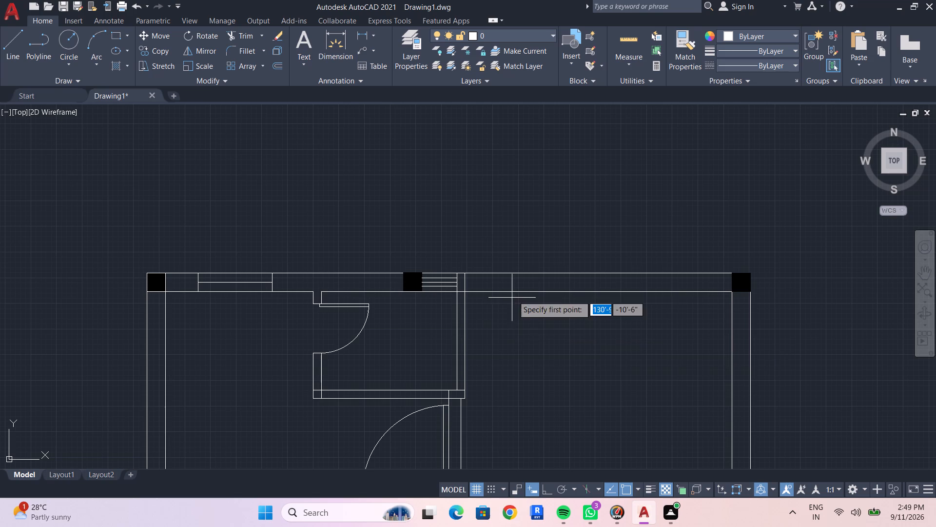
click(534, 274)
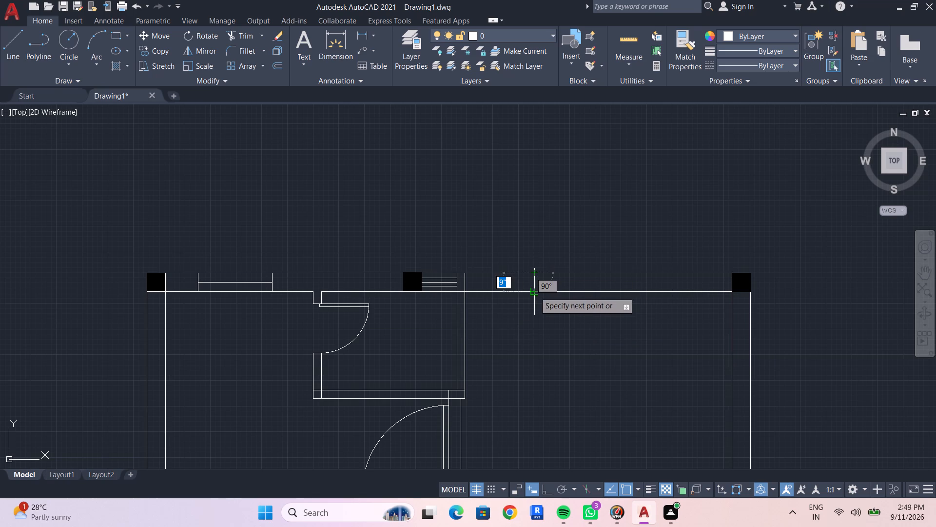
click(535, 292)
key(Escape)
key(Escape)
Offset the right-hand room's window jamb line 4' toward the upper-right corner column.
text(OF)
key(space)
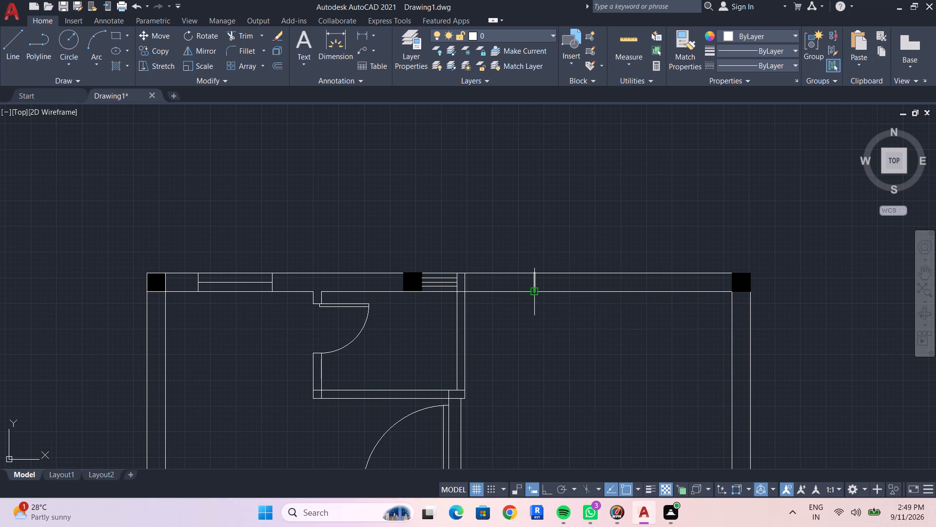
text(4')
key(Return)
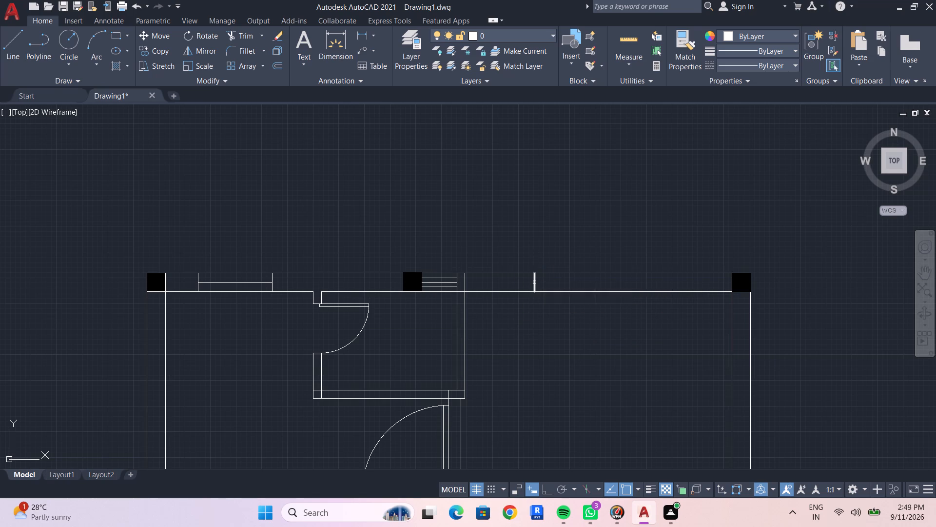
click(534, 283)
click(647, 288)
key(Escape)
key(Escape)
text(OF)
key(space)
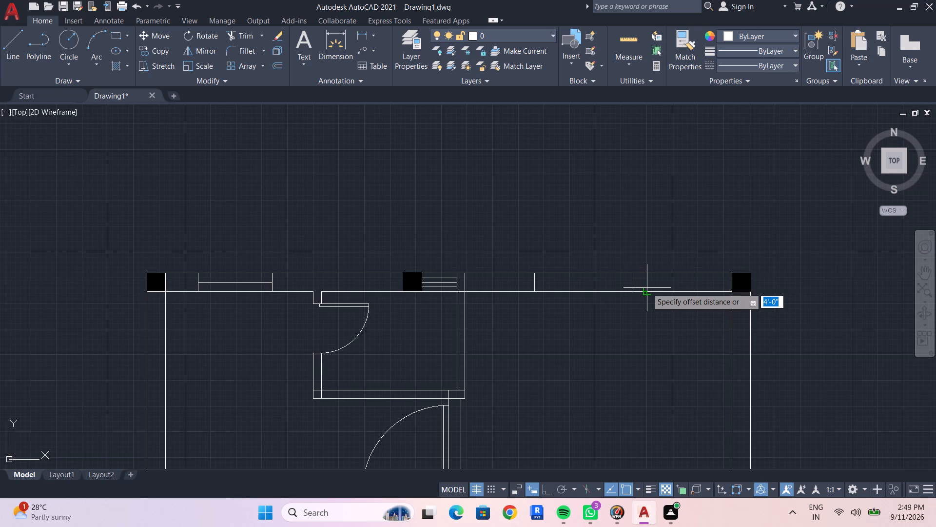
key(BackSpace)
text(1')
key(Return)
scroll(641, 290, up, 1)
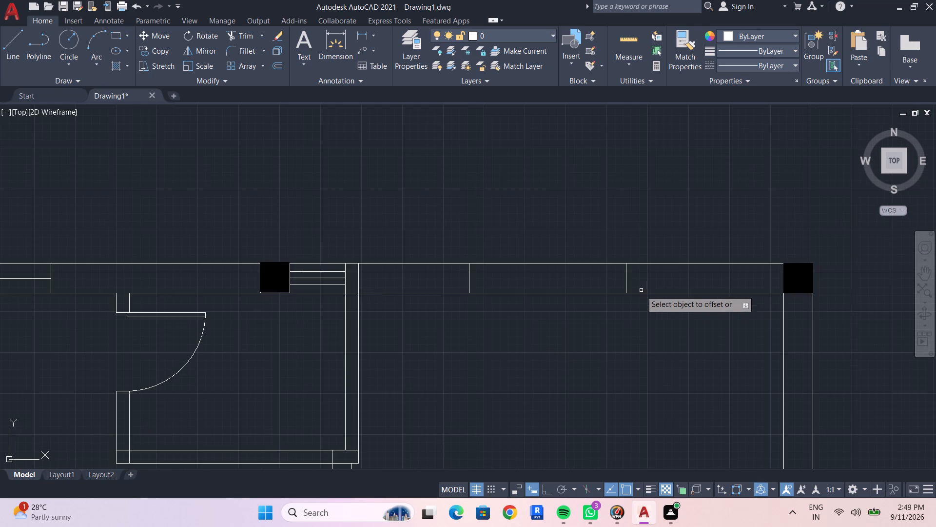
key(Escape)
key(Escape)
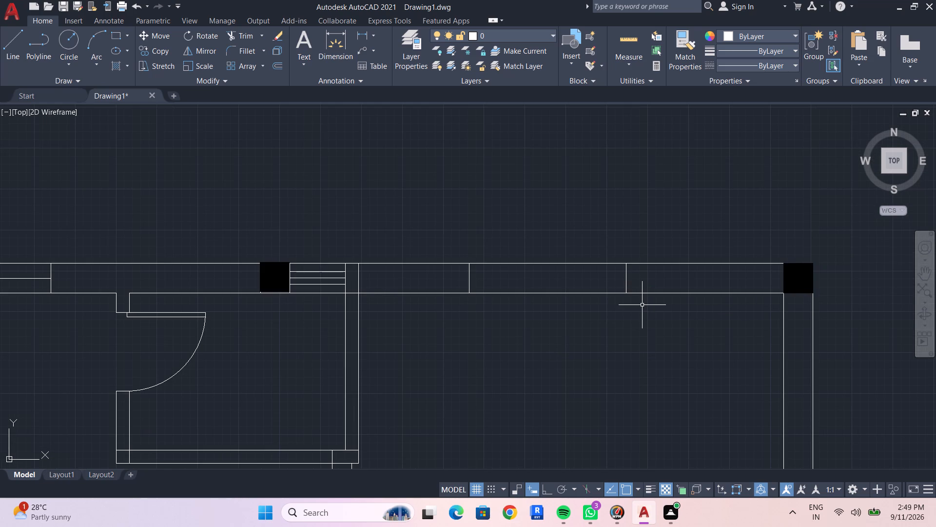
Draw a horizontal window centre line between the midpoints of the two jamb lines set 4' apart in the upper wall.
key(l)
key(space)
drag(627, 280, 616, 283)
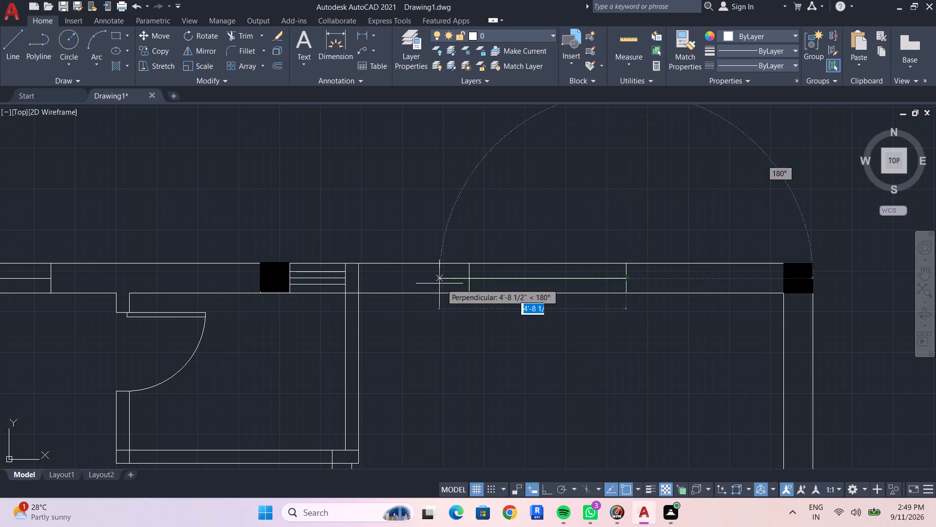
click(472, 277)
key(Escape)
Draw a 9" horizontal jamb line across the left outer wall, a short distance below the upper-left corner column.
scroll(551, 335, down, 1)
middle_drag(554, 326, 556, 305)
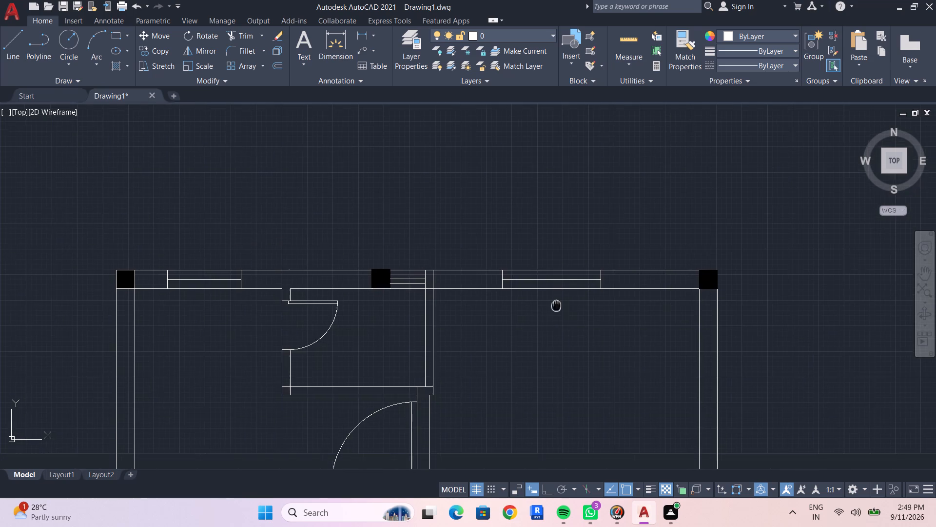
middle_drag(556, 305, 556, 304)
key(Escape)
scroll(564, 339, down, 1)
middle_drag(573, 326, 579, 282)
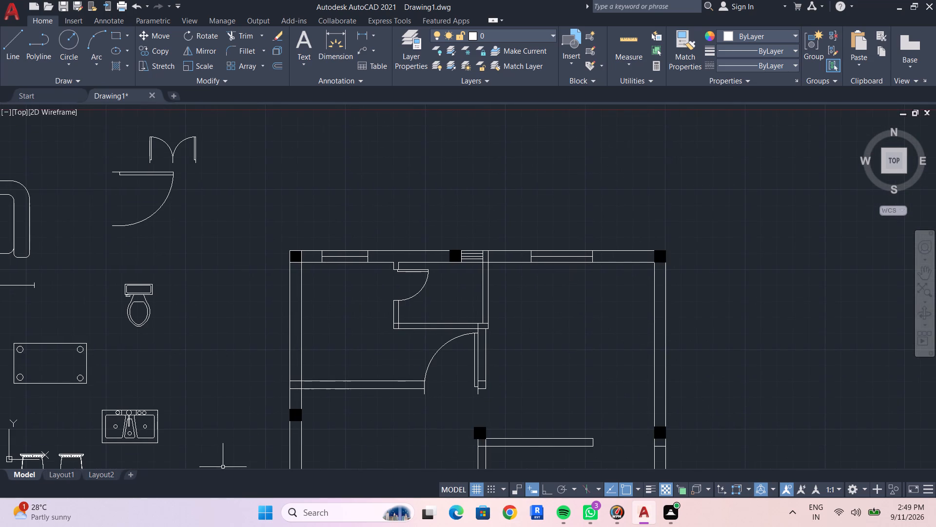
middle_drag(437, 426, 482, 319)
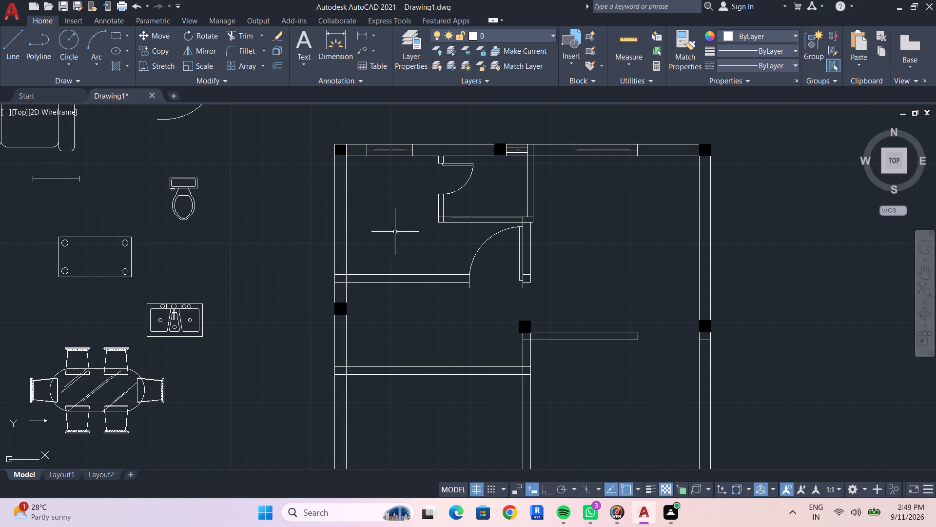
middle_drag(340, 203, 340, 209)
scroll(340, 211, up, 1)
key(l)
key(Return)
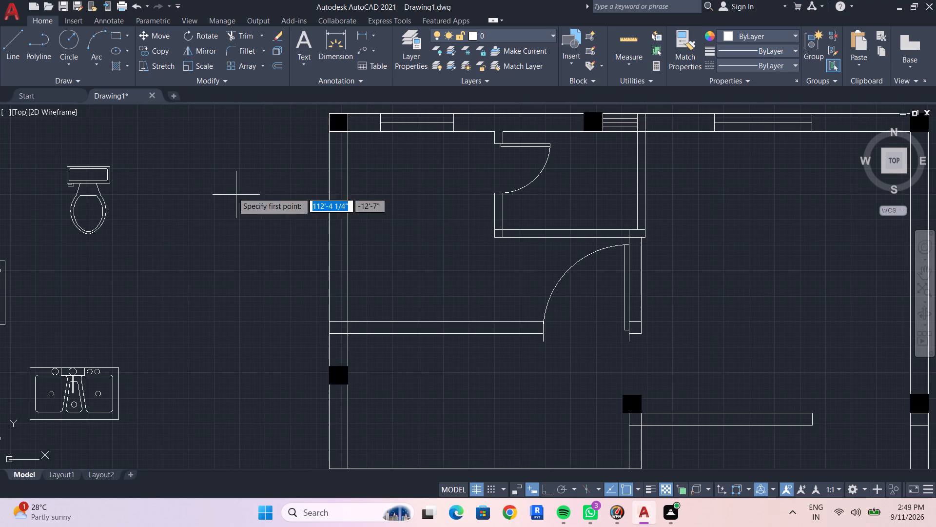
click(329, 168)
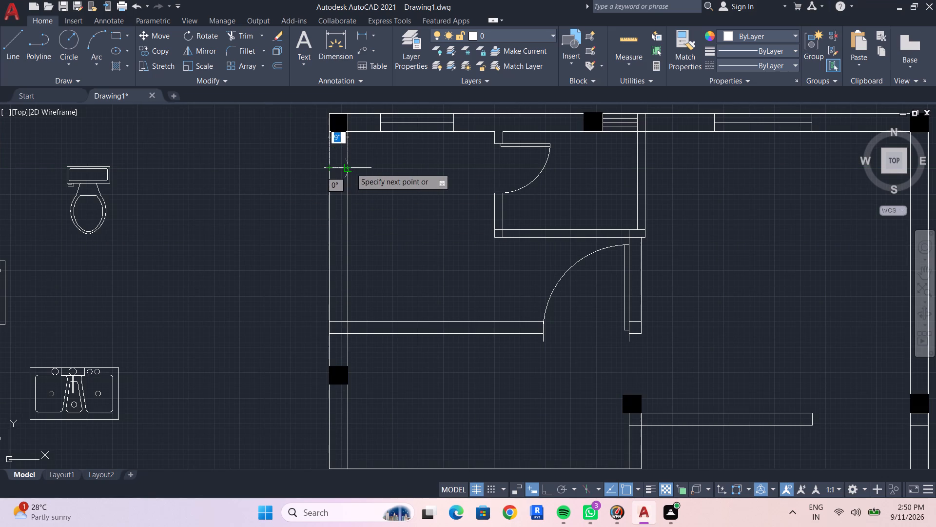
click(352, 168)
key(Escape)
key(Escape)
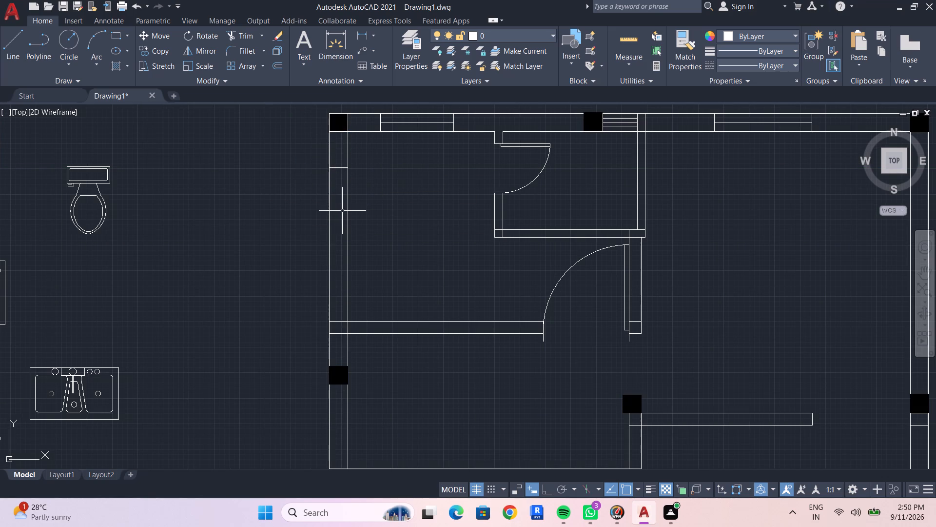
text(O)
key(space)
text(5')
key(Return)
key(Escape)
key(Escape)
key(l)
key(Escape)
Offset the jamb line in the left outer wall 4' downward.
text(O 4')
key(Return)
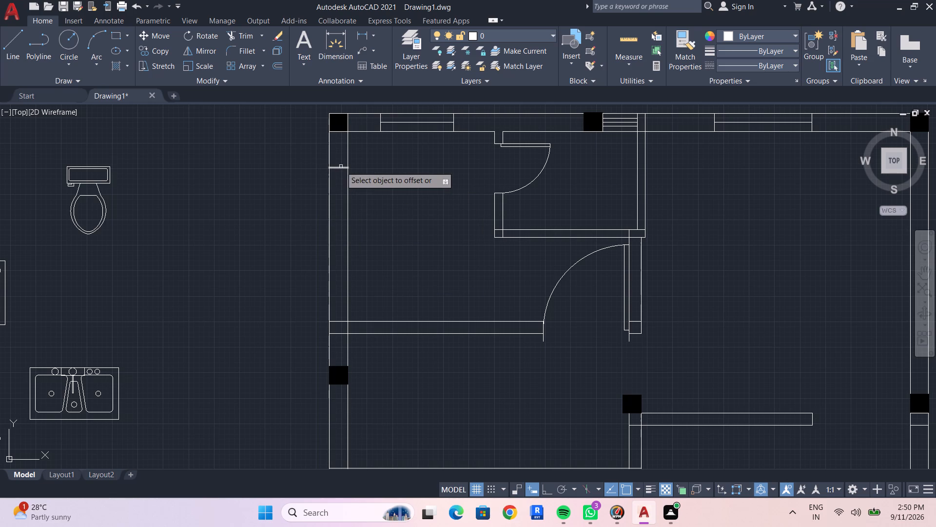
click(340, 167)
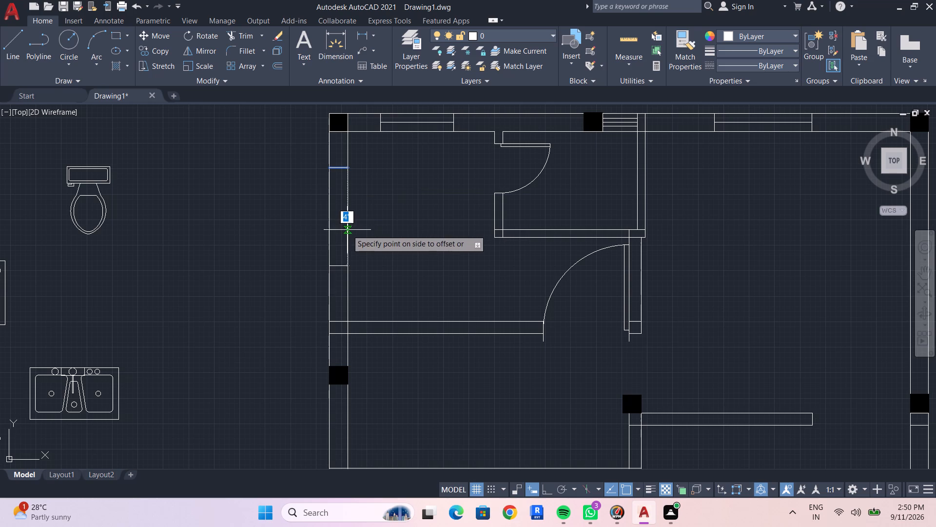
click(347, 230)
key(Escape)
key(comma)
key(BackSpace)
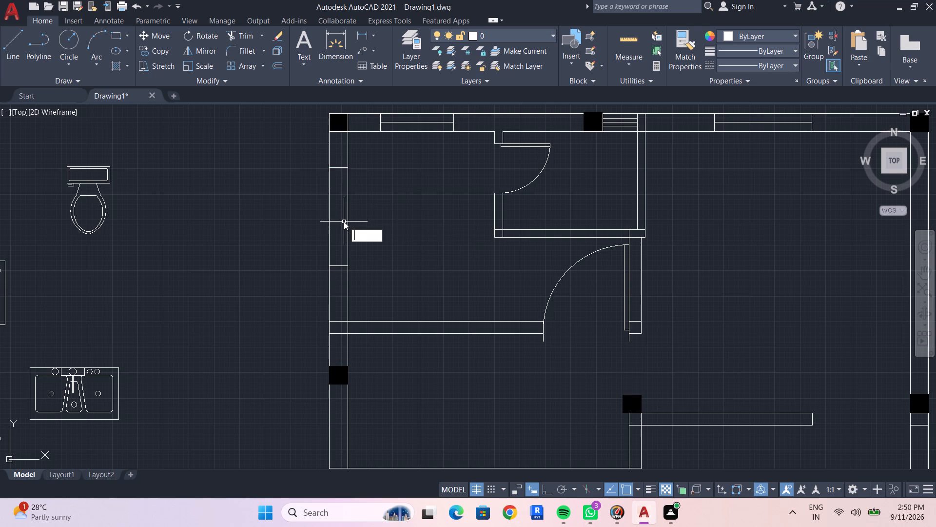
Draw a vertical window centre line between the midpoints of the two jamb lines in the left outer wall, below the upper-left corner column.
text(L)
key(space)
drag(340, 166, 340, 170)
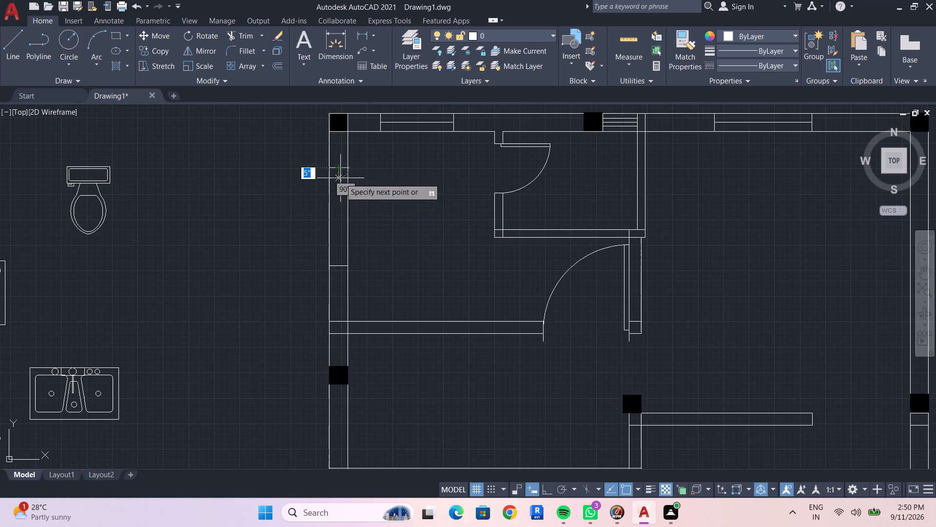
click(336, 264)
key(Escape)
key(Escape)
key(Escape)
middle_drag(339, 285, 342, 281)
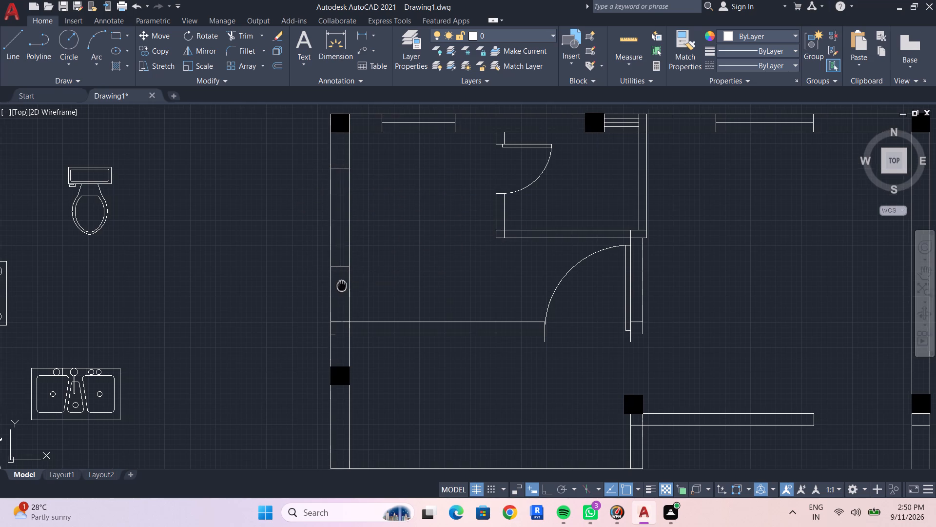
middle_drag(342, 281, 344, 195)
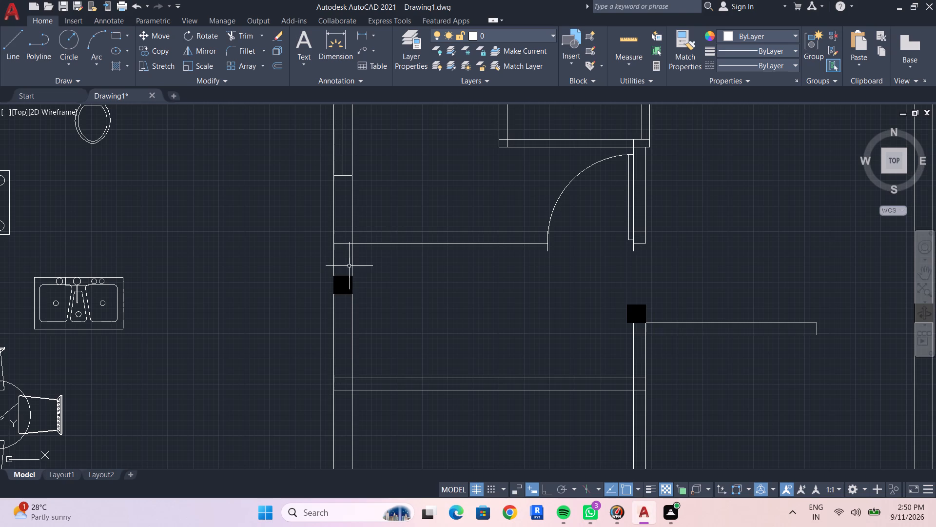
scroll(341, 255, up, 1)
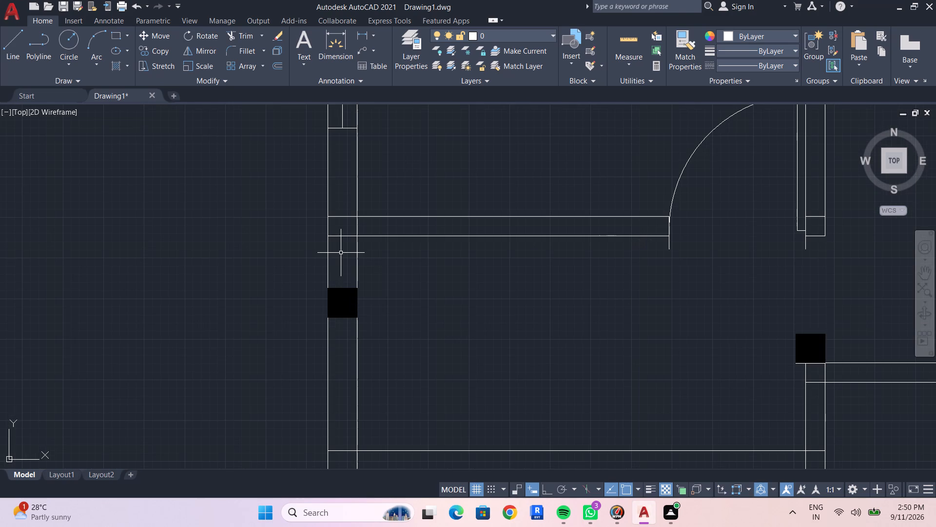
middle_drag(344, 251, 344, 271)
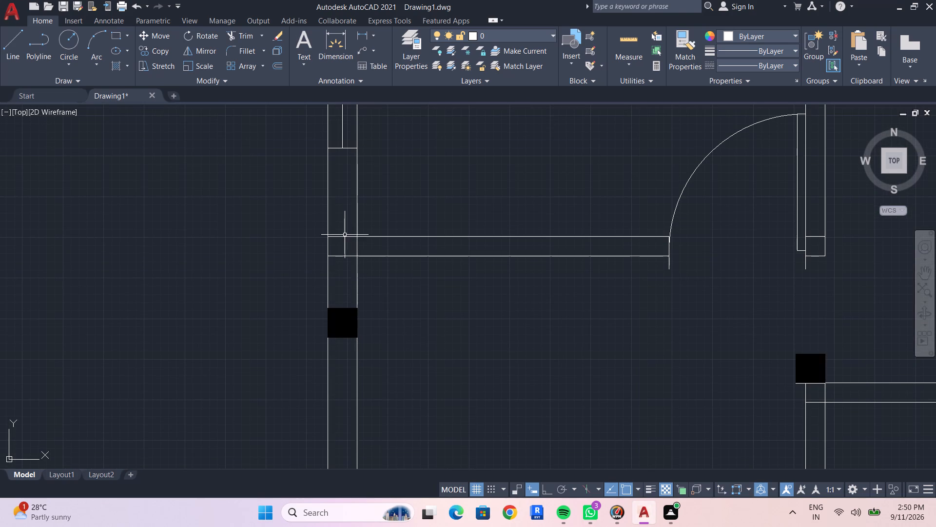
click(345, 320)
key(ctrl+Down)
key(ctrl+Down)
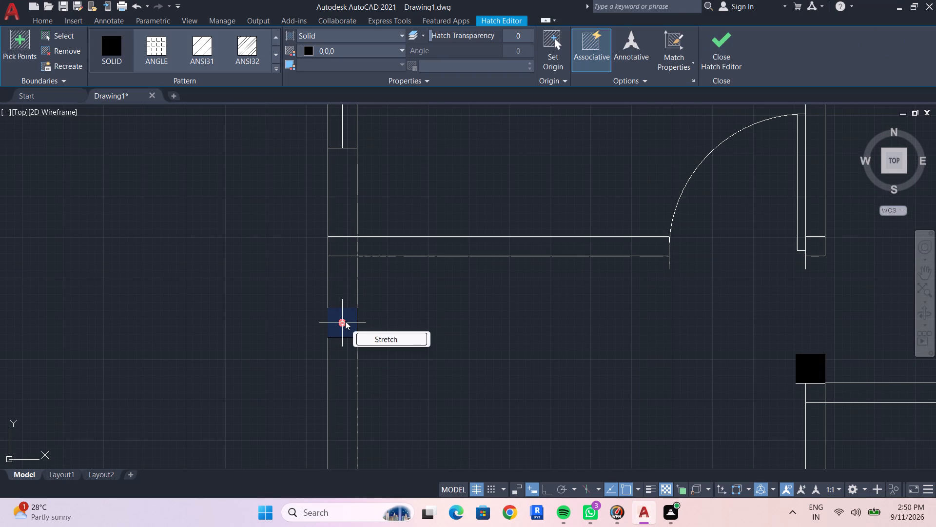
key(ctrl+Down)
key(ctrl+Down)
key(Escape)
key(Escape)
Draw a vertical centre line in the left outer wall from the upper partition's lower face to the top of the column below it.
scroll(341, 275, up, 1)
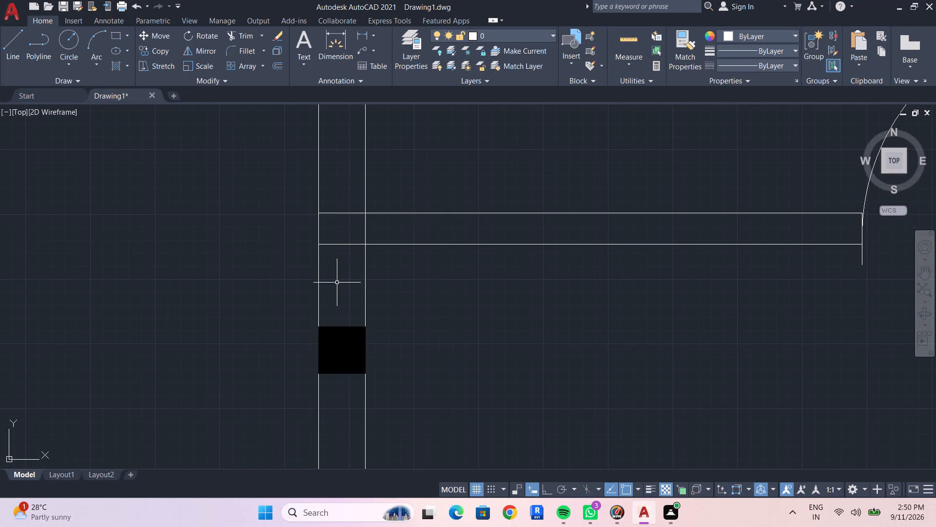
key(l)
key(space)
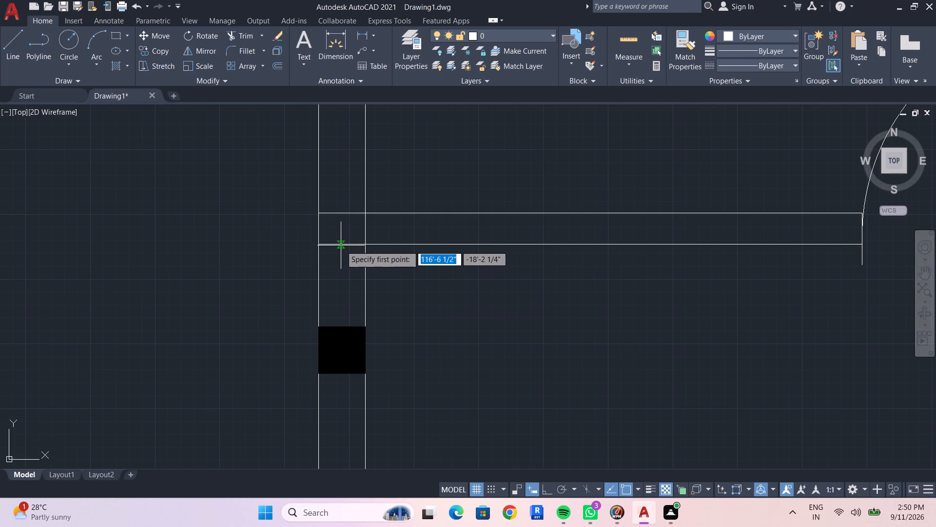
click(341, 243)
click(341, 327)
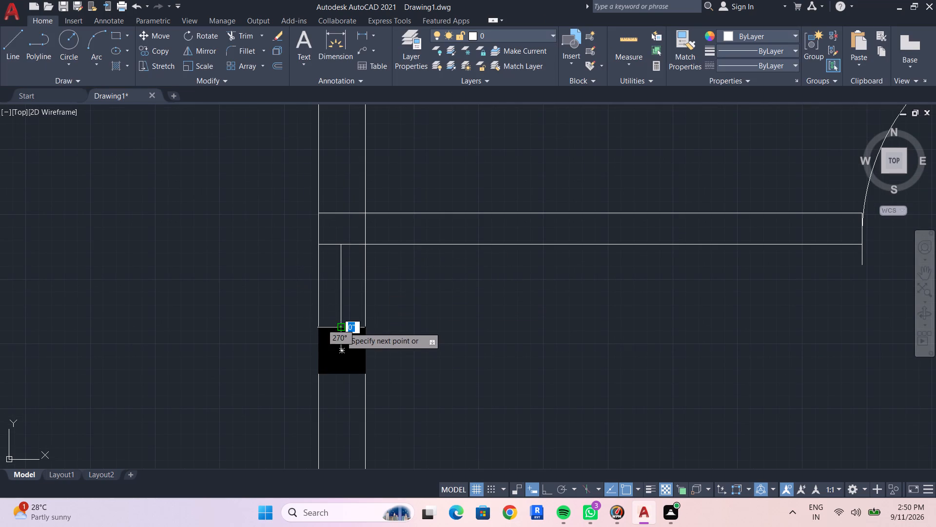
key(Escape)
key(Escape)
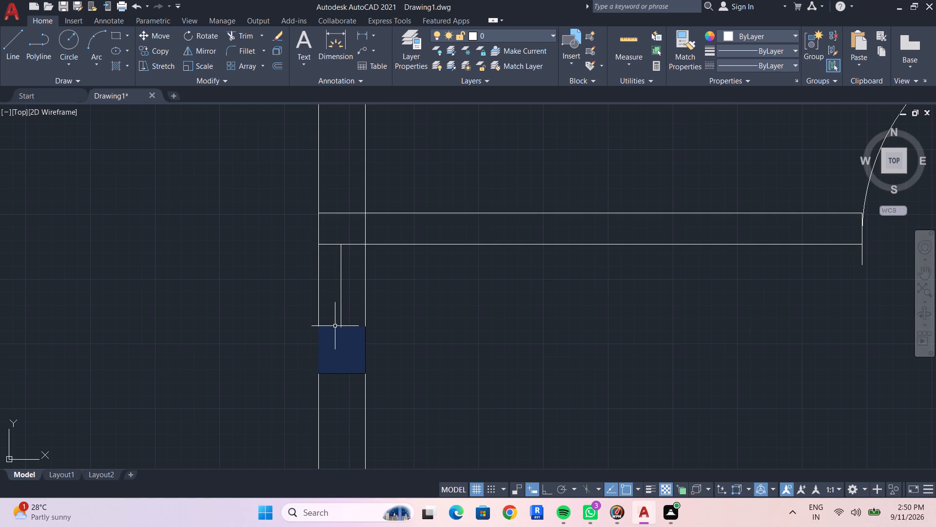
key(Escape)
Draw a 9" horizontal jamb line just above the left outer wall's middle column and trim the centre line's end below it.
key(l)
key(space)
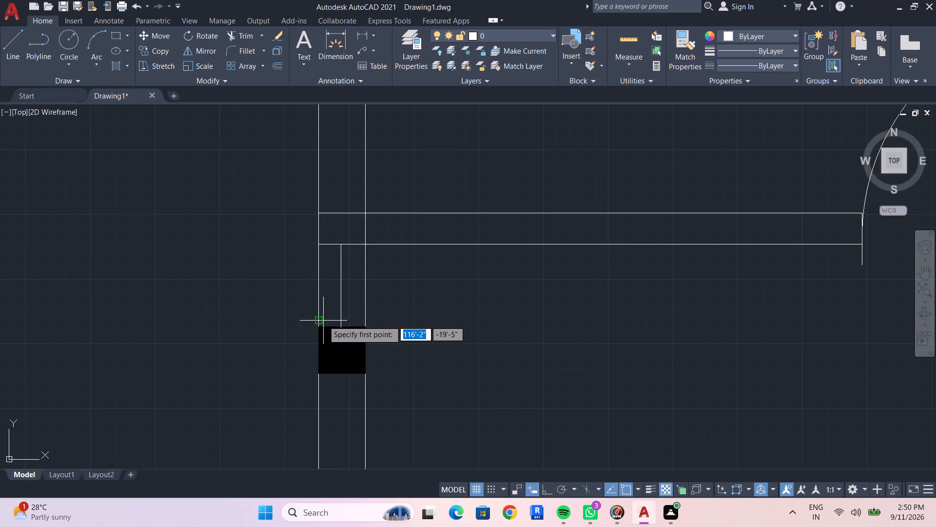
click(320, 316)
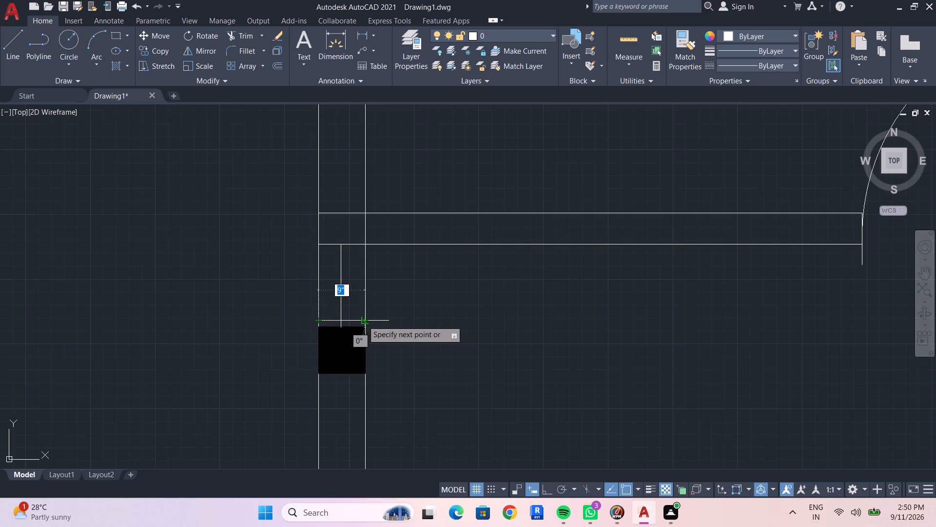
click(363, 321)
key(Escape)
scroll(344, 327, up, 3)
text(TR)
key(space)
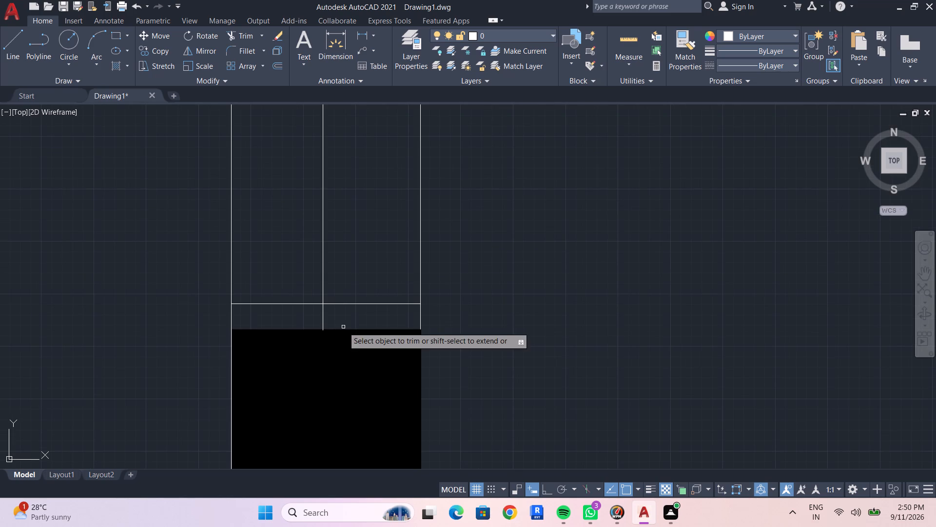
click(323, 317)
scroll(382, 233, down, 3)
middle_click(377, 246)
key(Escape)
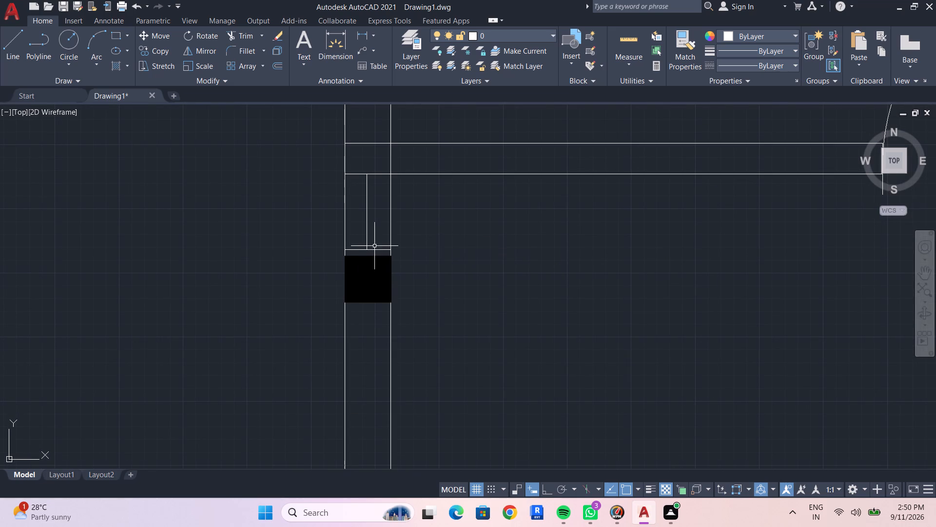
key(Escape)
Draw a 9" horizontal jamb line just below the upper partition in the left outer wall and trim the centre line's end above it.
scroll(326, 260, down, 1)
middle_drag(324, 265, 294, 266)
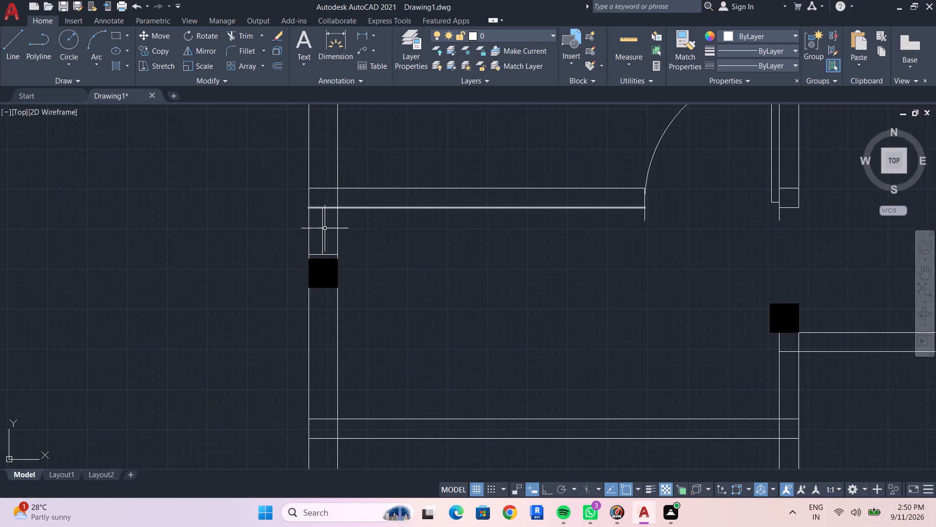
key(l)
key(space)
scroll(302, 219, up, 3)
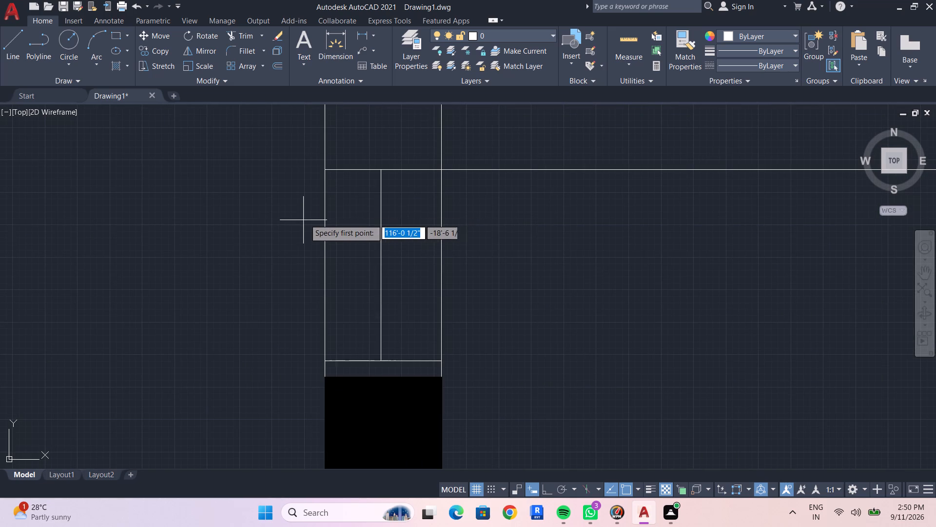
click(323, 202)
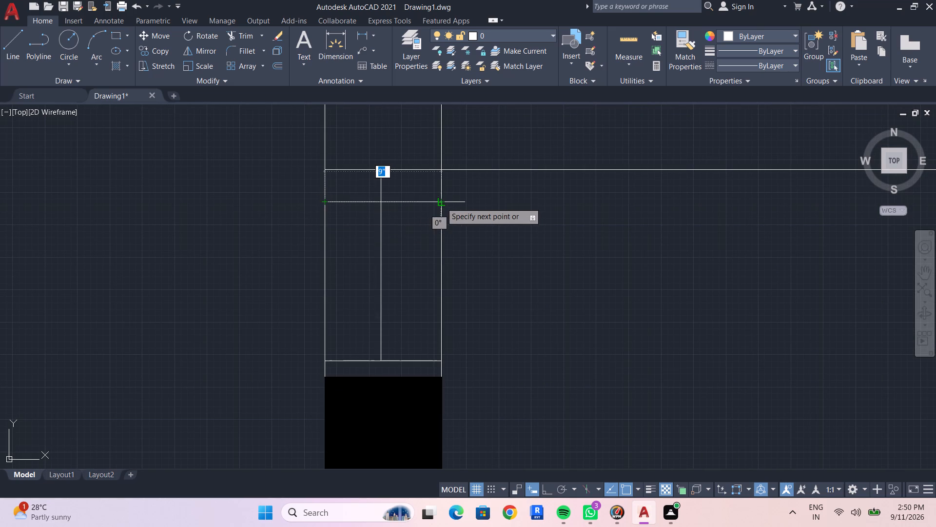
click(440, 201)
key(Escape)
key(Escape)
text(TR)
key(space)
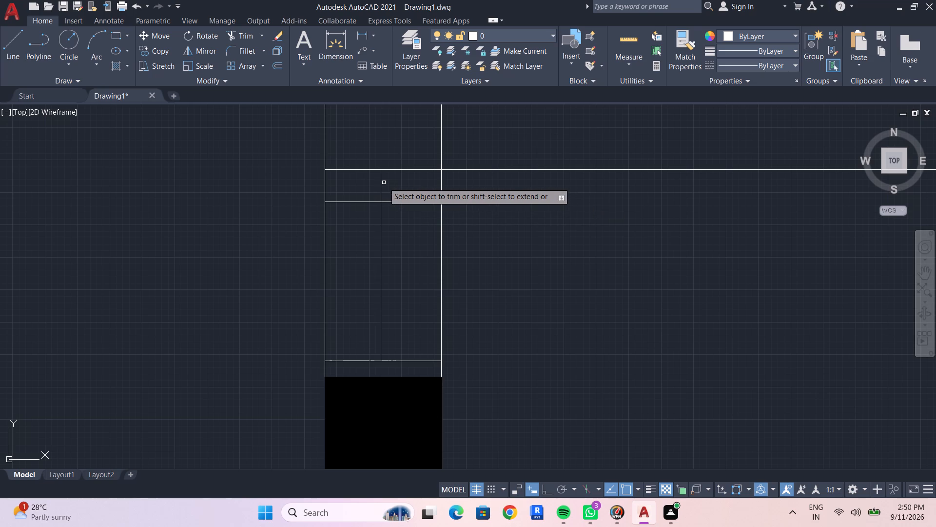
click(381, 184)
key(Escape)
scroll(412, 283, down, 1)
middle_drag(412, 283, 382, 203)
key(Escape)
Draw a 9" horizontal jamb line across the left outer wall, a short distance below the lower partition, in the room above the staircase.
scroll(398, 262, down, 2)
middle_drag(398, 275, 328, 238)
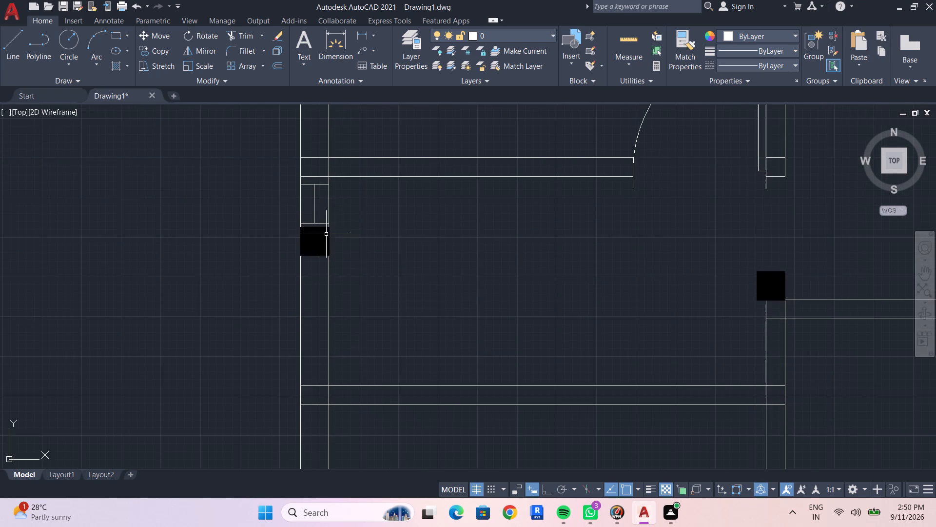
scroll(423, 295, down, 1)
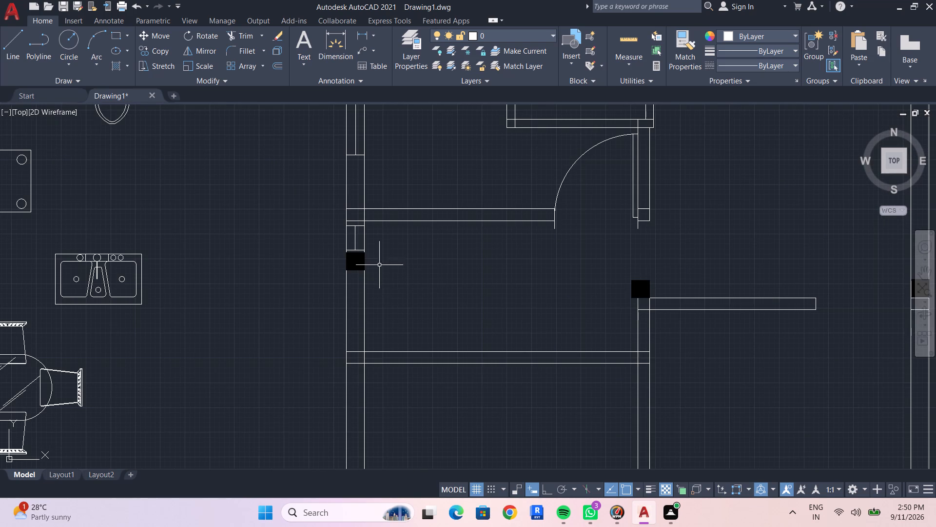
middle_drag(345, 381, 344, 241)
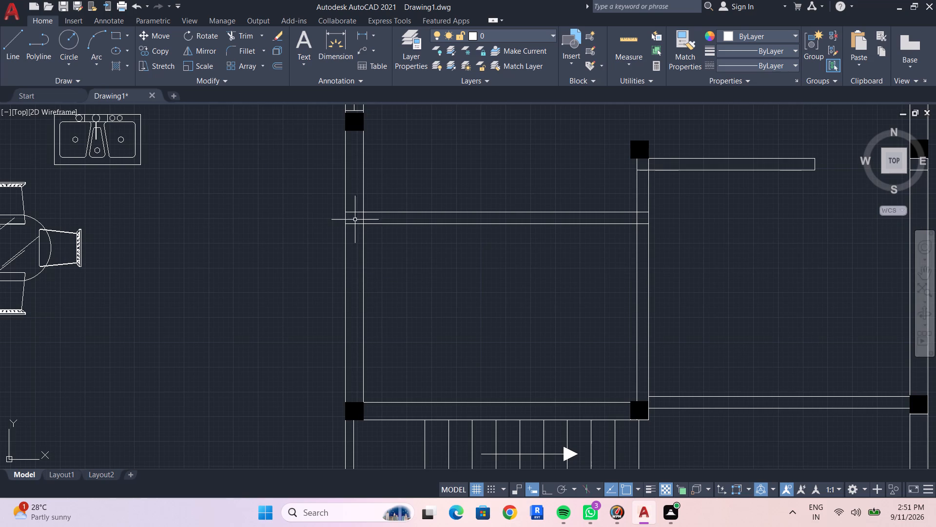
key(r)
key(Escape)
key(l)
key(space)
click(344, 246)
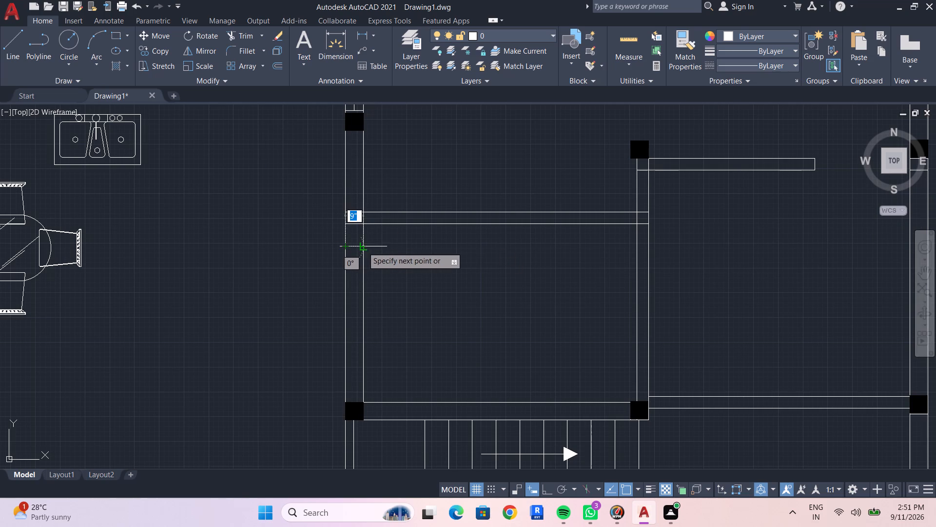
click(364, 247)
key(Escape)
key(Escape)
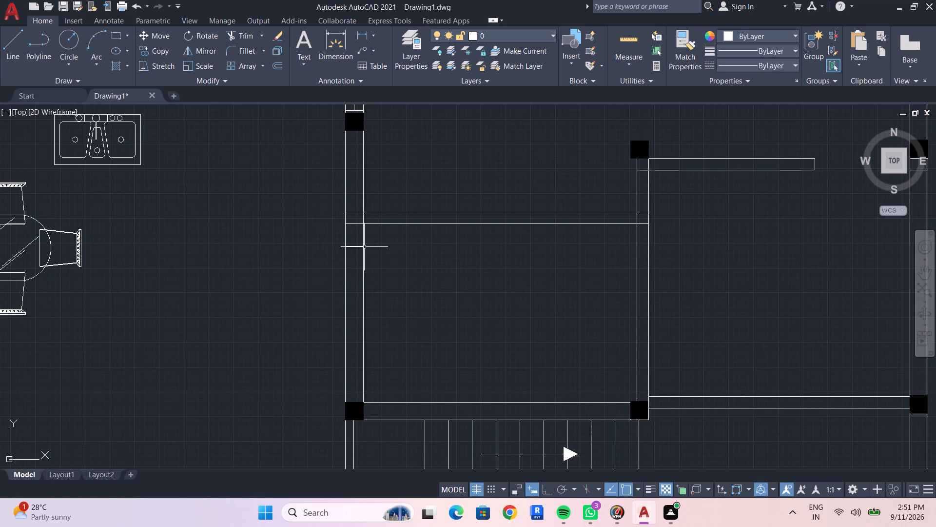
Offset the jamb line below the lower partition in the left outer wall 4' downward.
key(o)
key(space)
key(4)
text(')
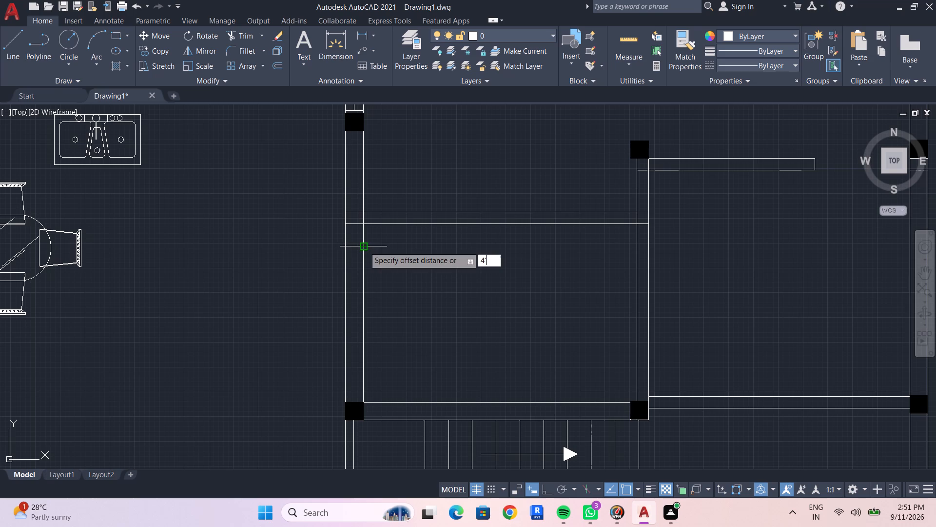
key(space)
click(357, 245)
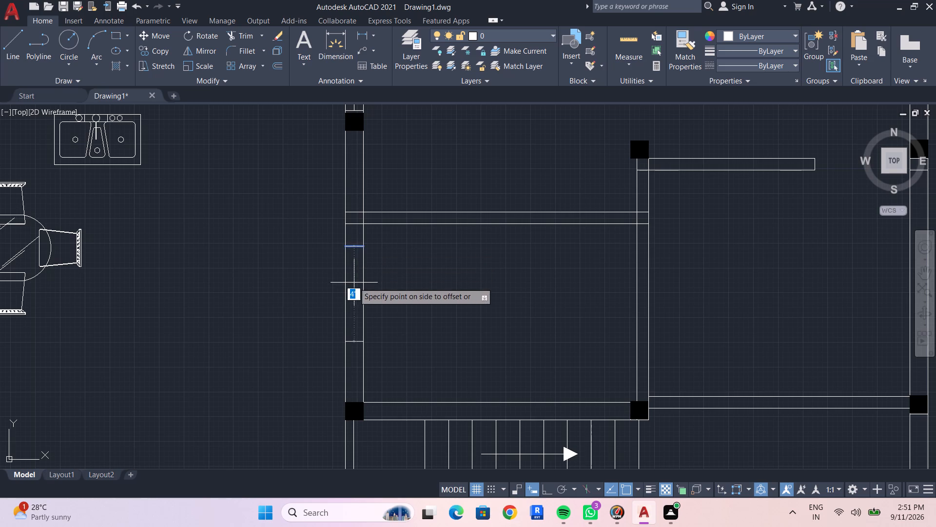
click(354, 296)
key(Escape)
key(Escape)
Draw a vertical window centre line between the midpoints of the two jamb lines in the left wall of the room above the staircase.
key(l)
key(space)
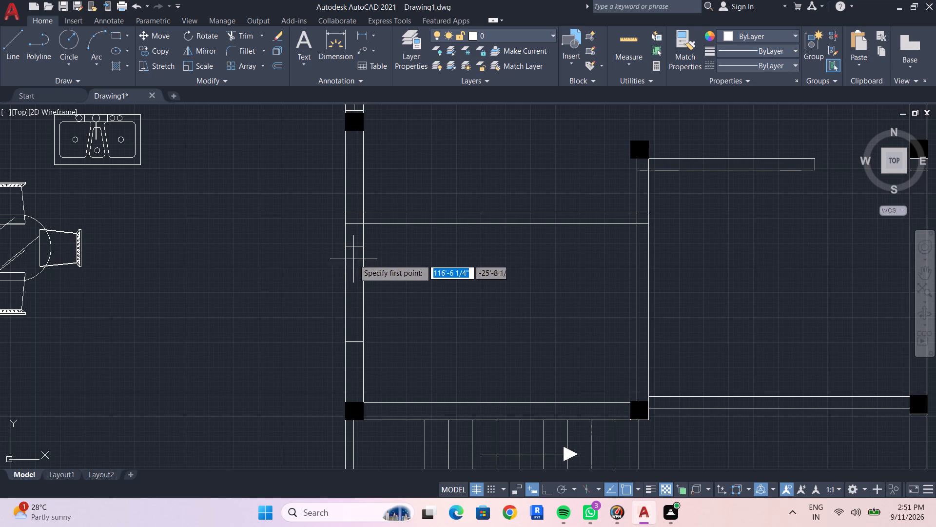
click(354, 247)
click(354, 342)
key(Escape)
Draw a 9" horizontal jamb line across the right outer wall, a short distance below its middle column.
scroll(352, 335, down, 1)
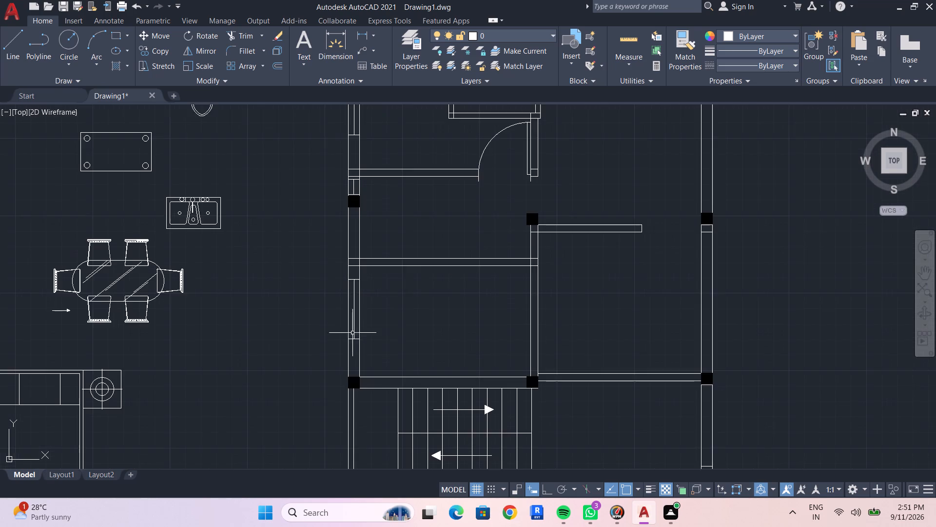
middle_drag(352, 227, 352, 208)
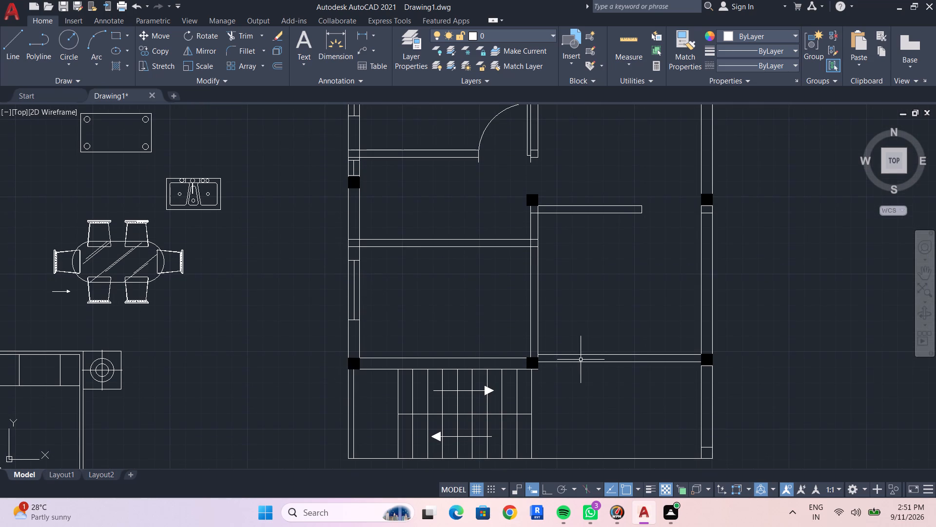
middle_drag(623, 335, 416, 355)
scroll(623, 336, down, 1)
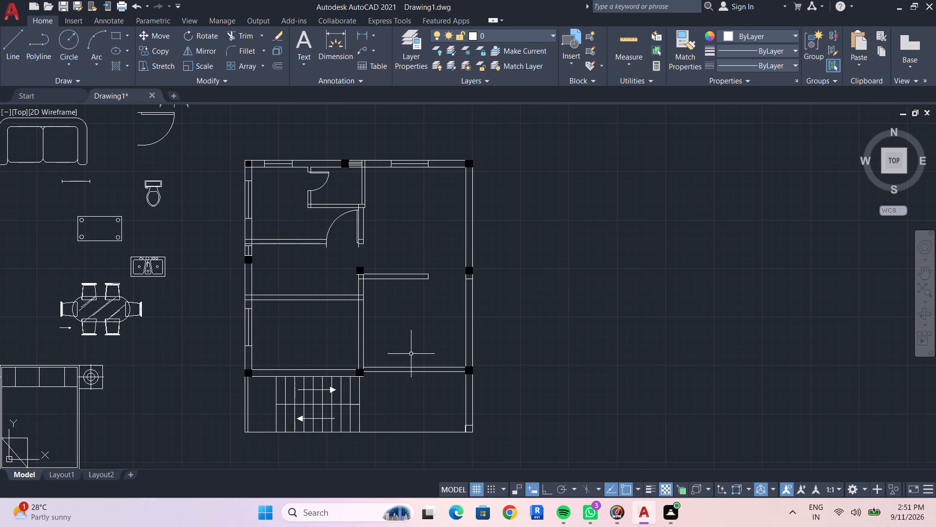
scroll(487, 305, up, 2)
text(L)
key(space)
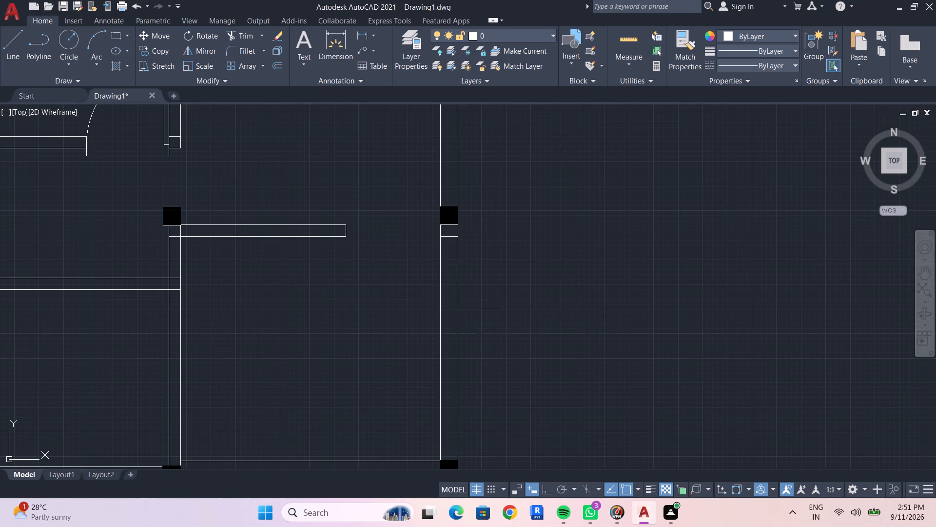
click(441, 283)
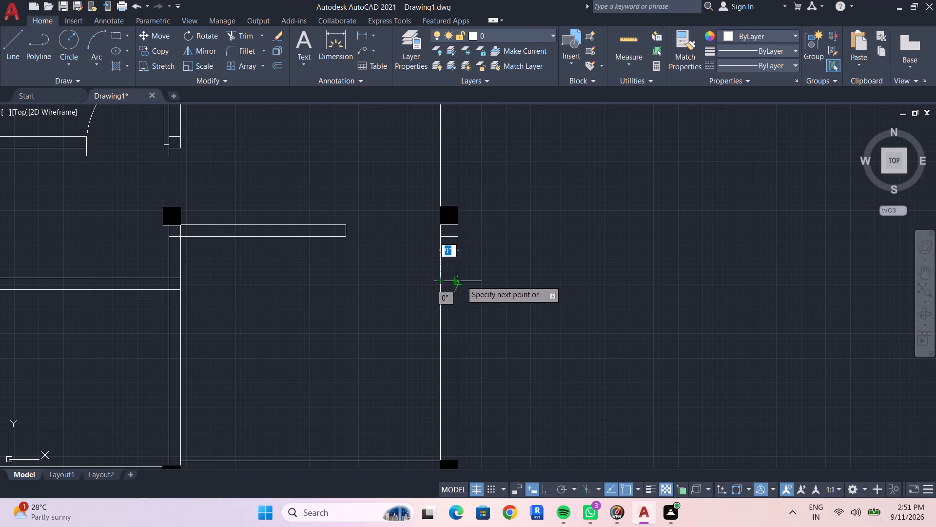
click(459, 281)
key(Escape)
key(Escape)
Offset the jamb line in the right outer wall 4' downward.
text(O)
key(space)
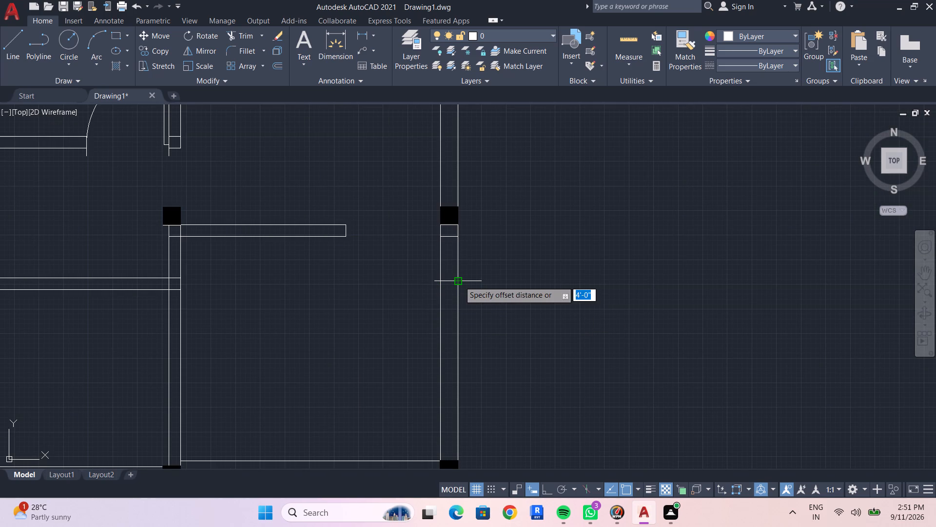
key(4)
text(')
key(space)
click(449, 282)
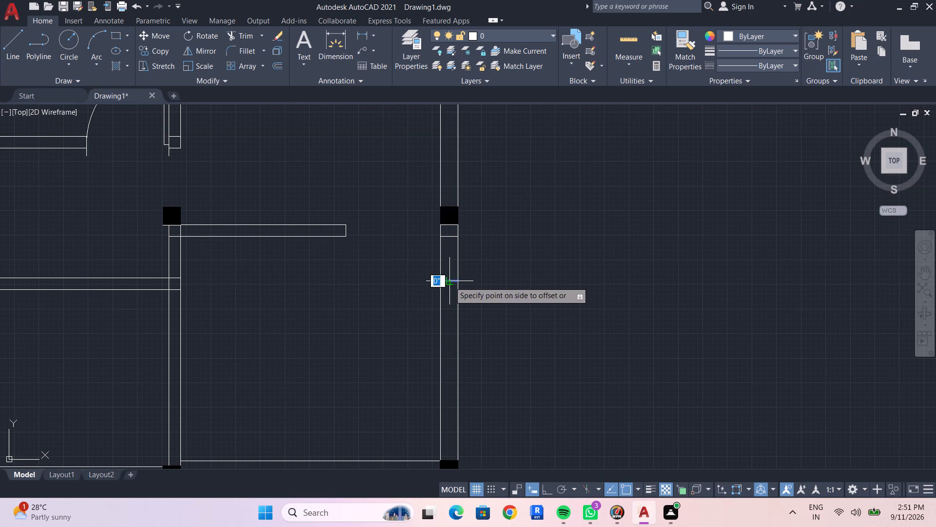
click(450, 353)
key(Escape)
key(Escape)
Draw a vertical window centre line between the midpoints of the two jamb lines in the right outer wall below its middle column.
text(L)
key(space)
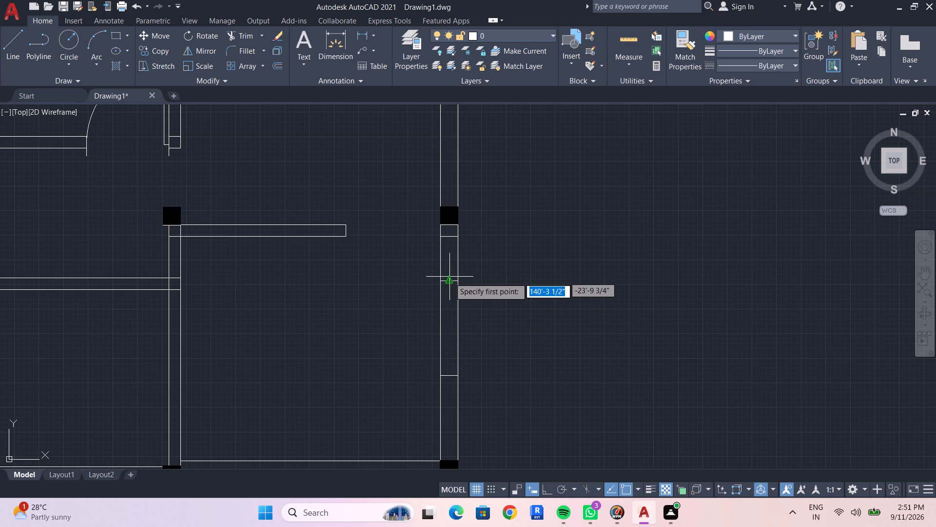
drag(448, 281, 447, 288)
click(450, 374)
key(Escape)
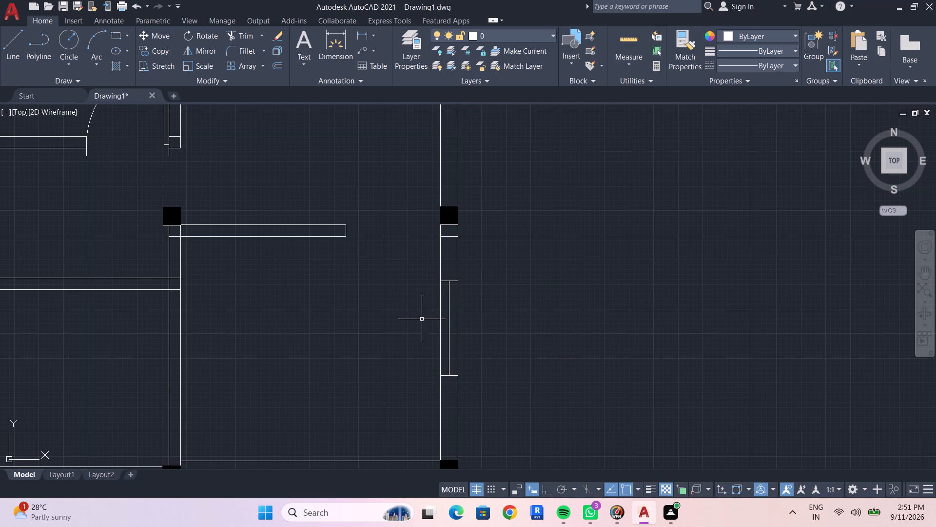
Draw a horizontal jamb line across the right outer wall, a short distance below its top corner column.
middle_drag(422, 324, 424, 389)
middle_drag(446, 291, 432, 399)
key(Escape)
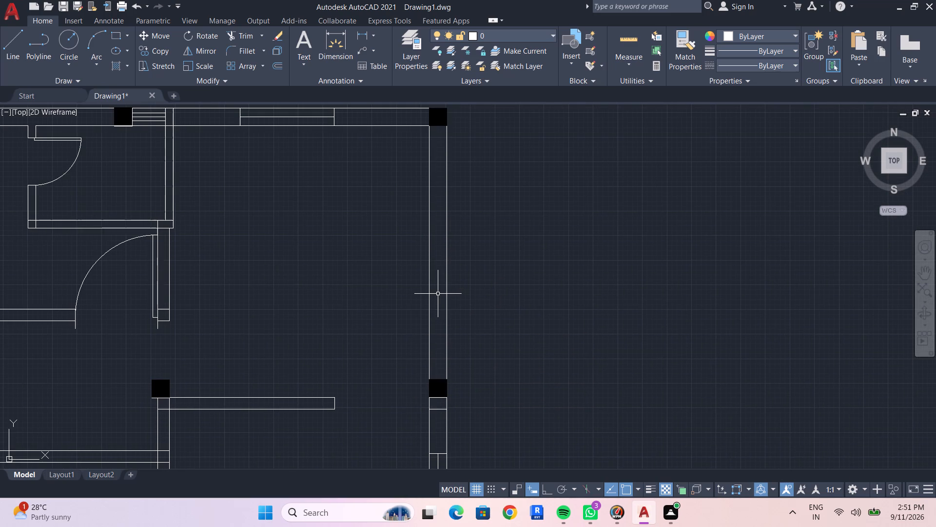
key(Escape)
text(L)
key(space)
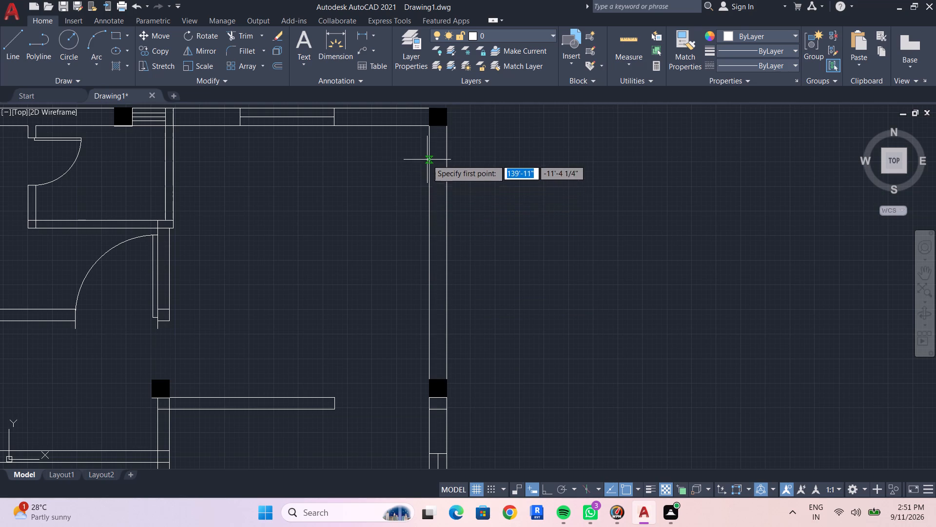
click(428, 193)
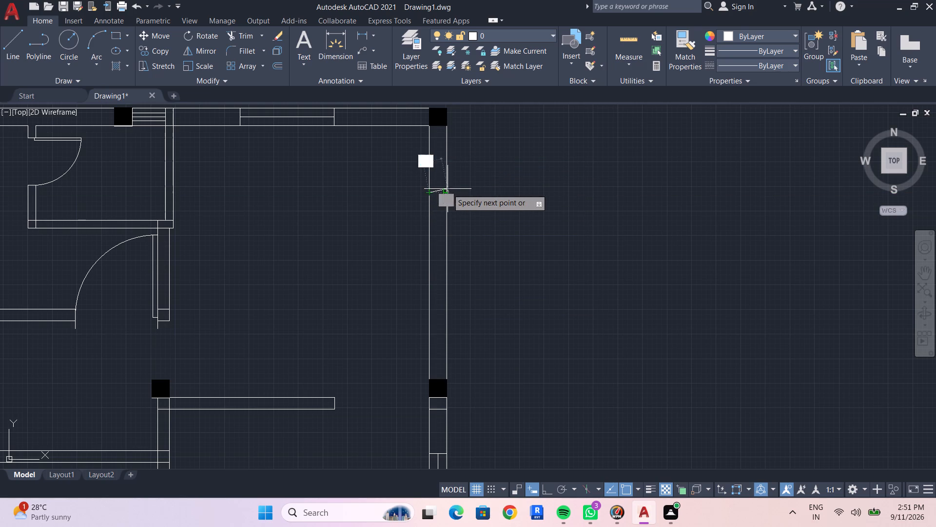
click(447, 192)
key(Escape)
key(Escape)
Offset the upper jamb line in the right outer wall 4' downward.
text(O 5)
key(BackSpace)
text(4')
key(space)
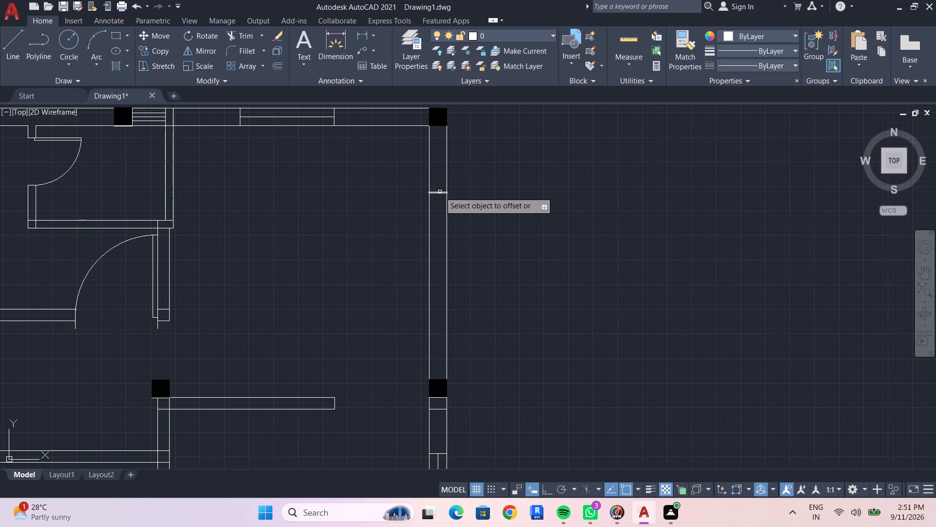
click(440, 193)
click(443, 274)
key(Escape)
Draw a vertical window centre line between the midpoints of the two upper jamb lines in the right outer wall.
text(L)
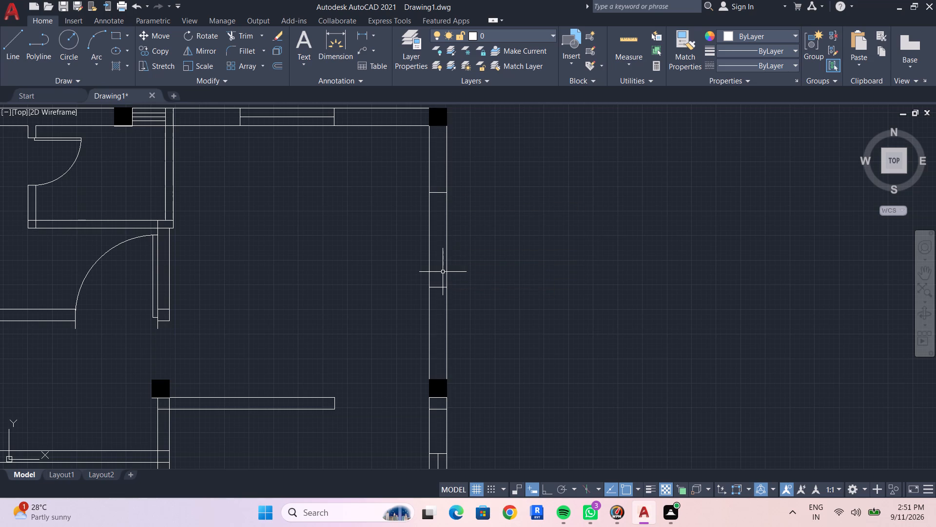
key(space)
drag(438, 196, 438, 205)
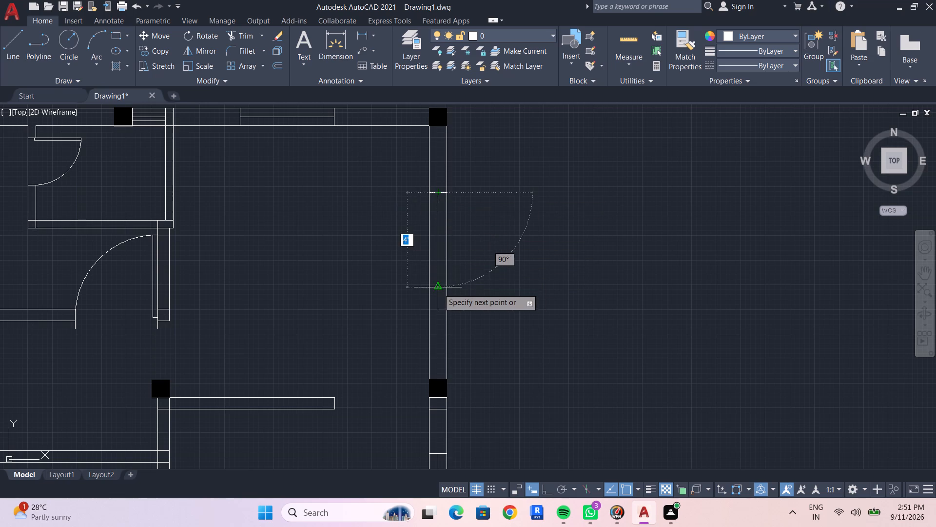
click(438, 288)
key(Escape)
Copy the single door block from the block collection to the empty space above the floor plan.
scroll(399, 305, down, 2)
middle_drag(399, 305, 422, 306)
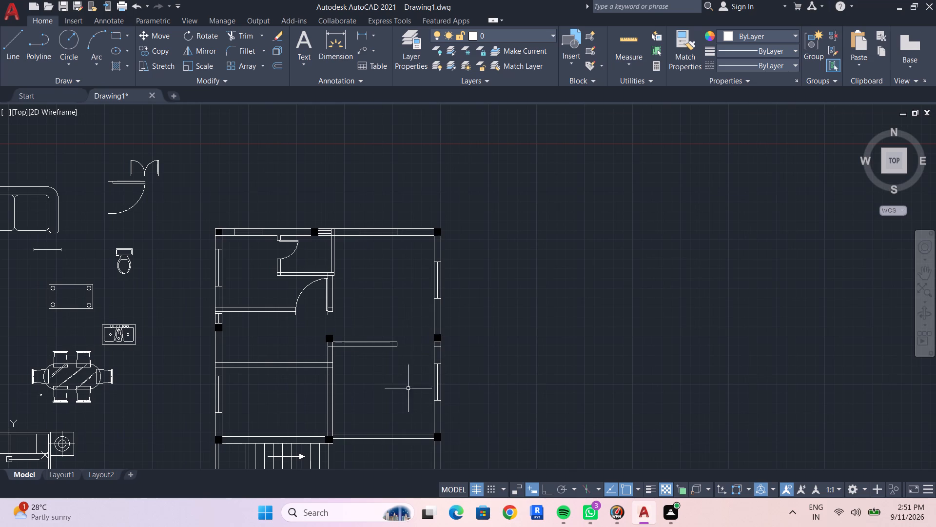
middle_drag(345, 401, 409, 372)
scroll(349, 357, down, 1)
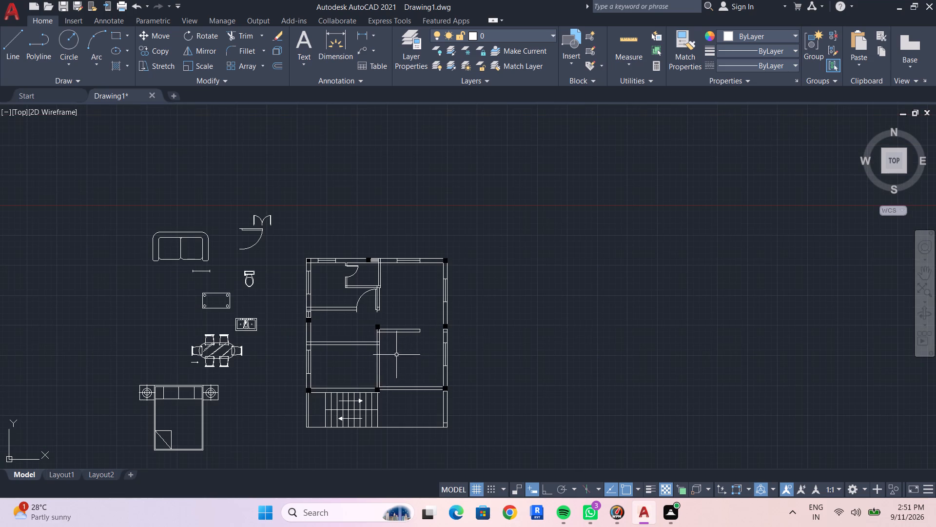
scroll(378, 354, up, 1)
middle_drag(402, 350, 273, 367)
middle_drag(330, 353, 562, 283)
key(Escape)
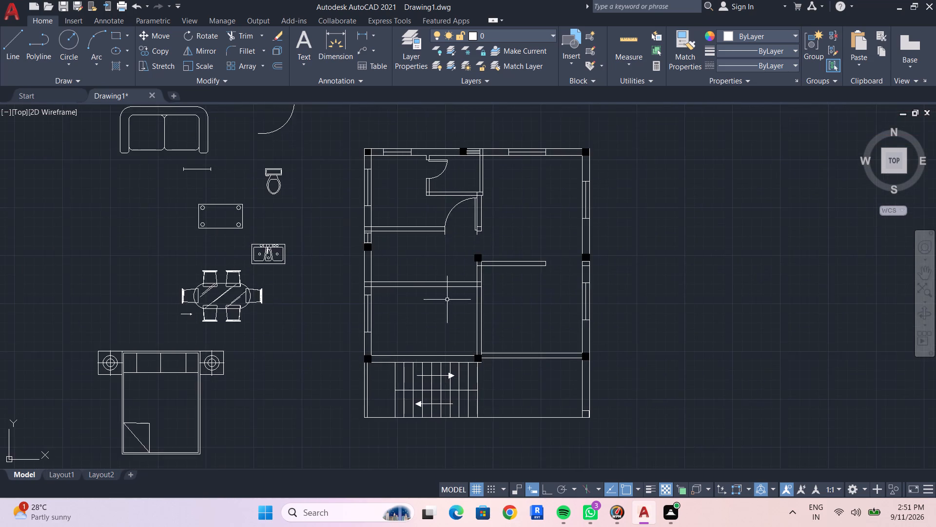
middle_drag(359, 344, 415, 425)
scroll(388, 315, down, 1)
drag(336, 230, 362, 252)
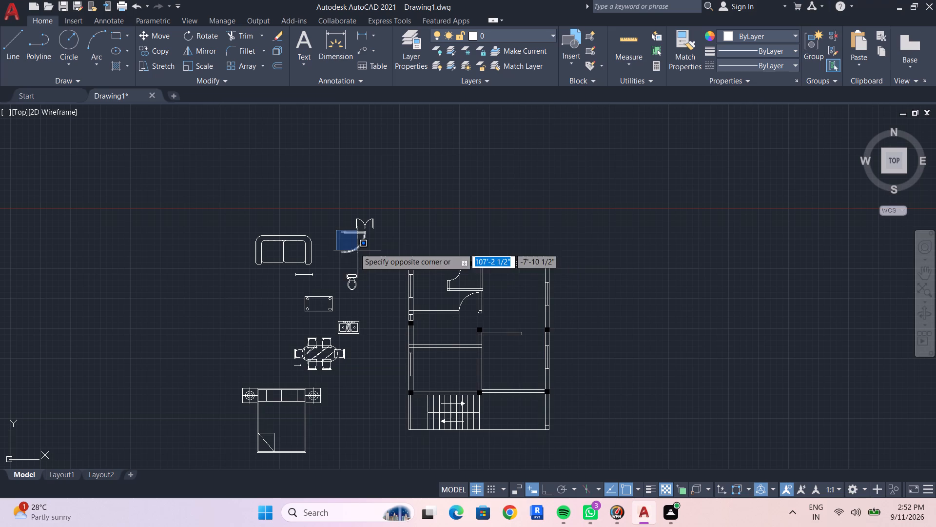
click(366, 260)
key(c)
key(o)
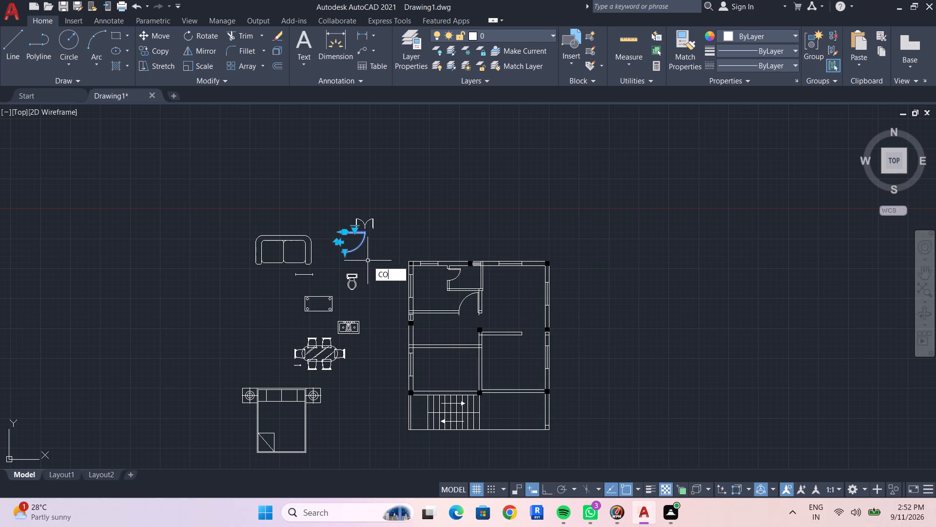
key(space)
click(371, 253)
click(441, 178)
key(Escape)
click(424, 154)
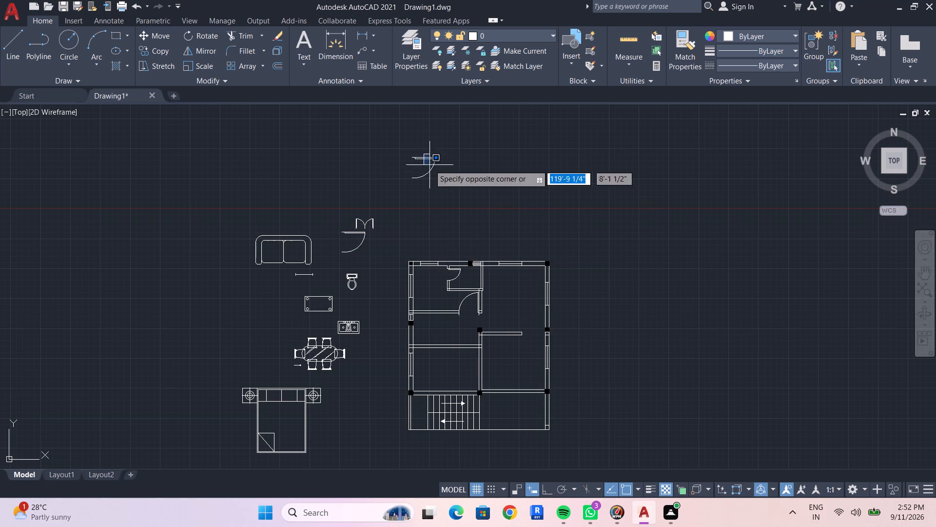
key(Escape)
Rotate the copied door 90° counterclockwise about its hinge corner with Ortho on, so its leaf points up.
drag(374, 150, 466, 189)
click(450, 197)
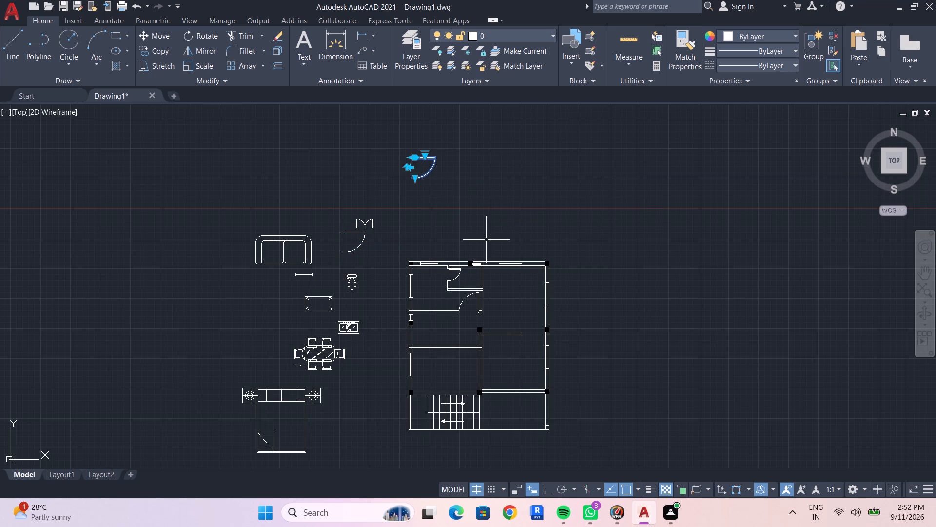
text(RO)
key(space)
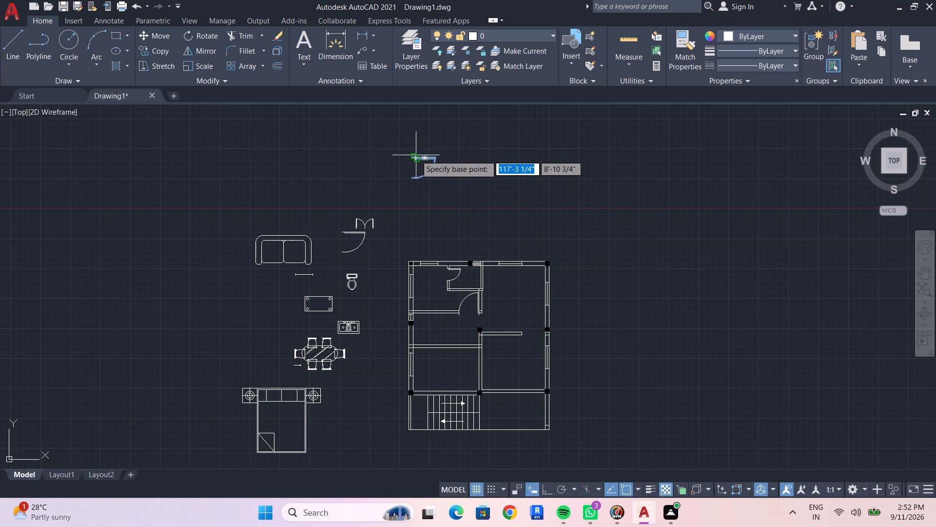
click(413, 155)
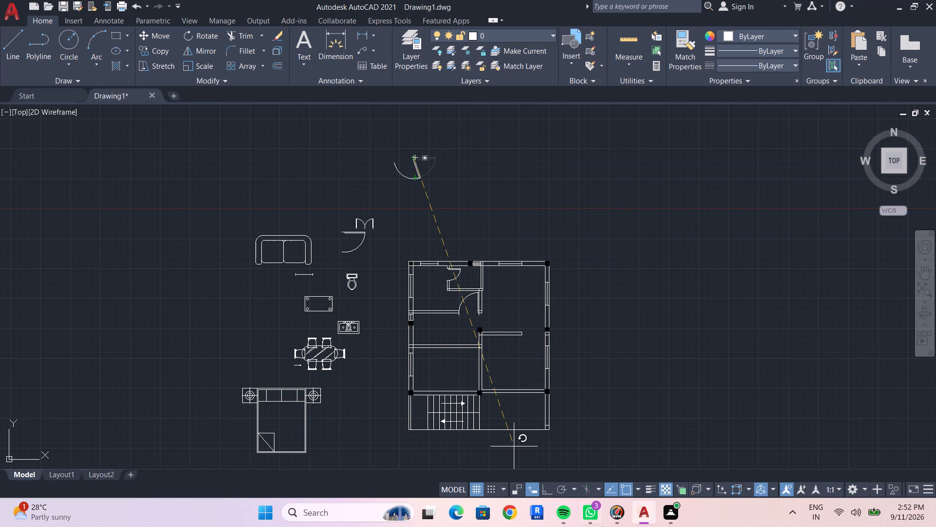
click(544, 490)
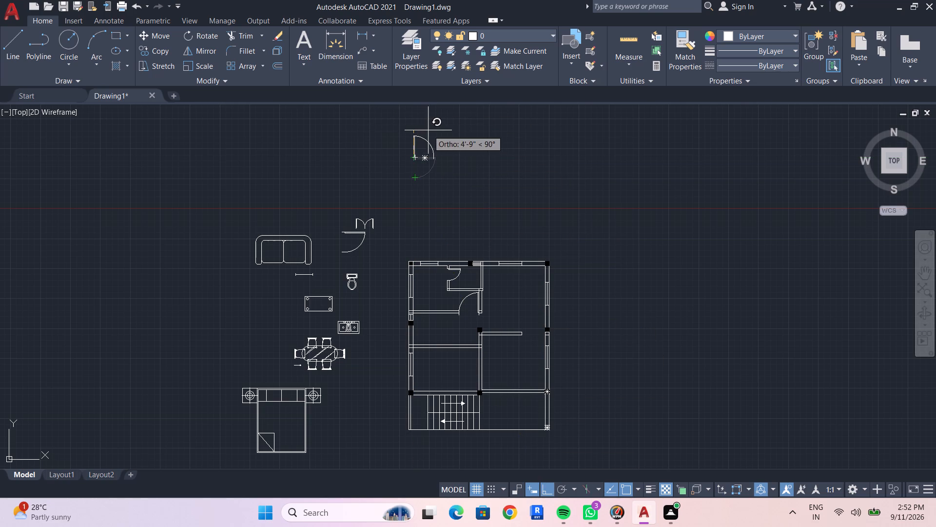
drag(428, 130, 431, 141)
key(Escape)
Scale the rotated door copy by reference, from its hinge corner across the opening width, to a new length of 4'.
drag(327, 121, 479, 121)
click(496, 185)
text(SC)
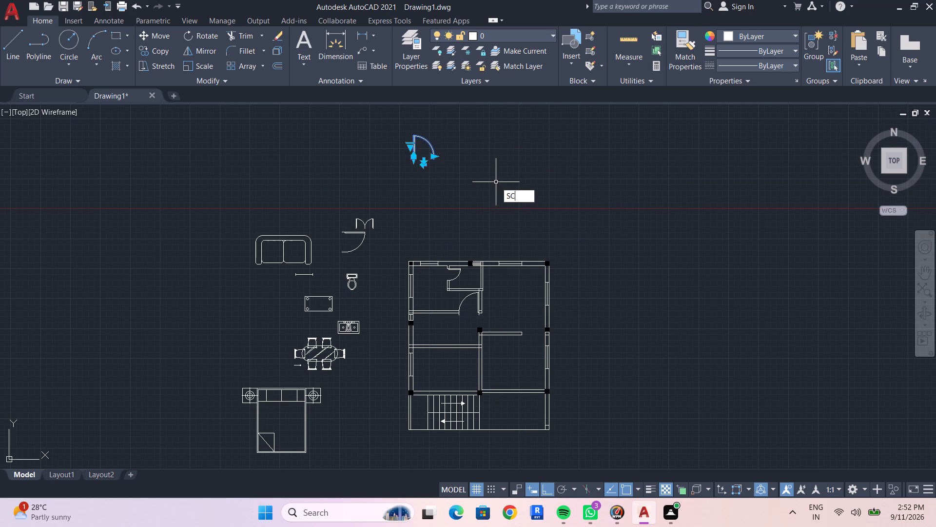
key(space)
click(412, 158)
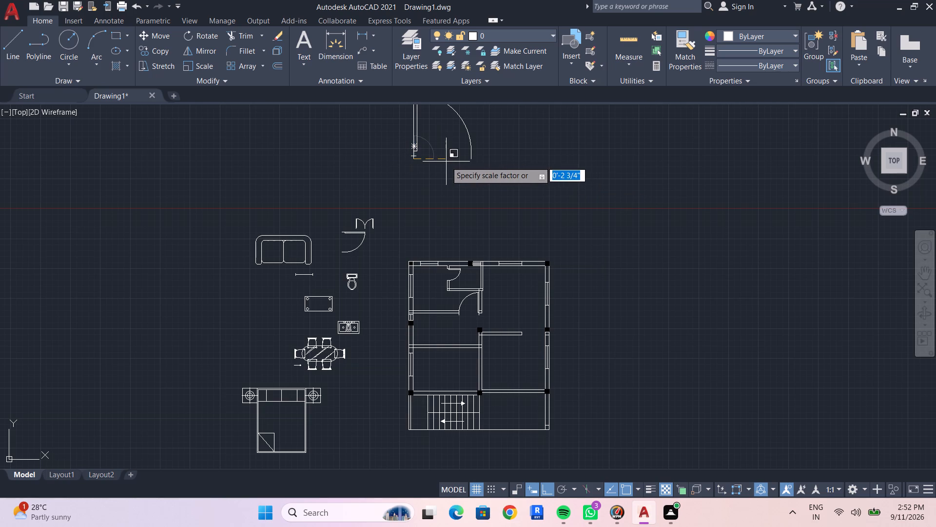
text(R)
key(space)
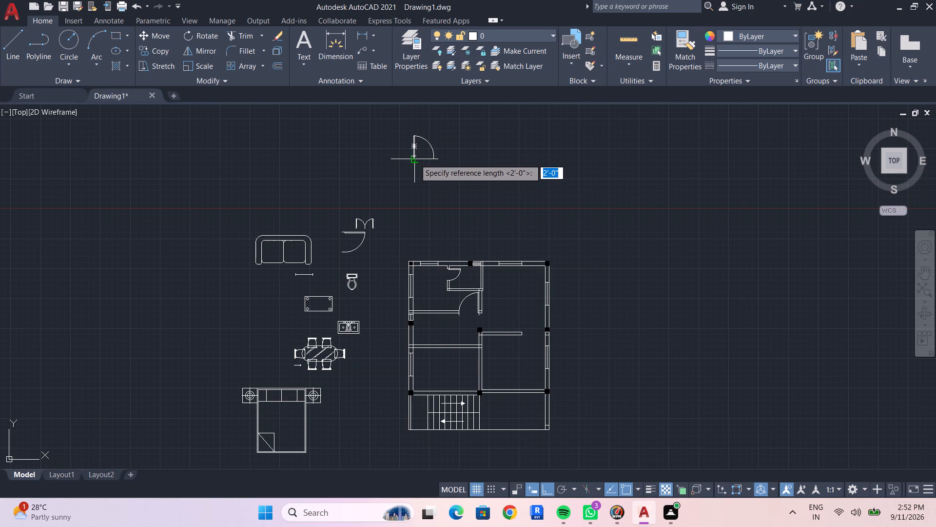
click(415, 159)
click(433, 160)
key(4)
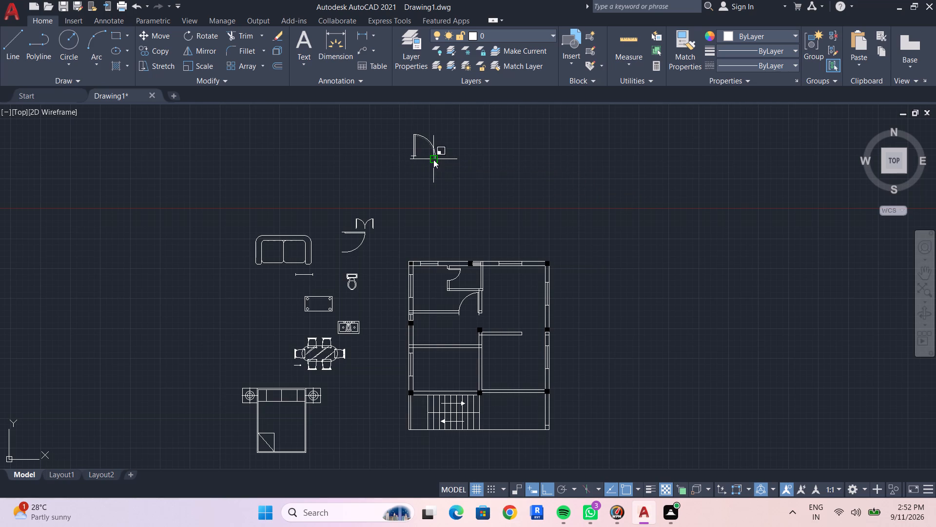
key(apostrophe)
key(space)
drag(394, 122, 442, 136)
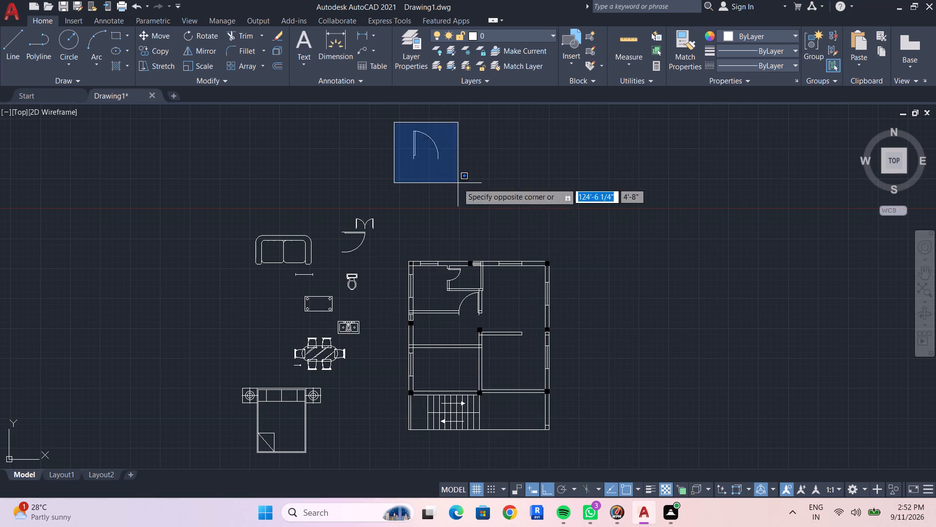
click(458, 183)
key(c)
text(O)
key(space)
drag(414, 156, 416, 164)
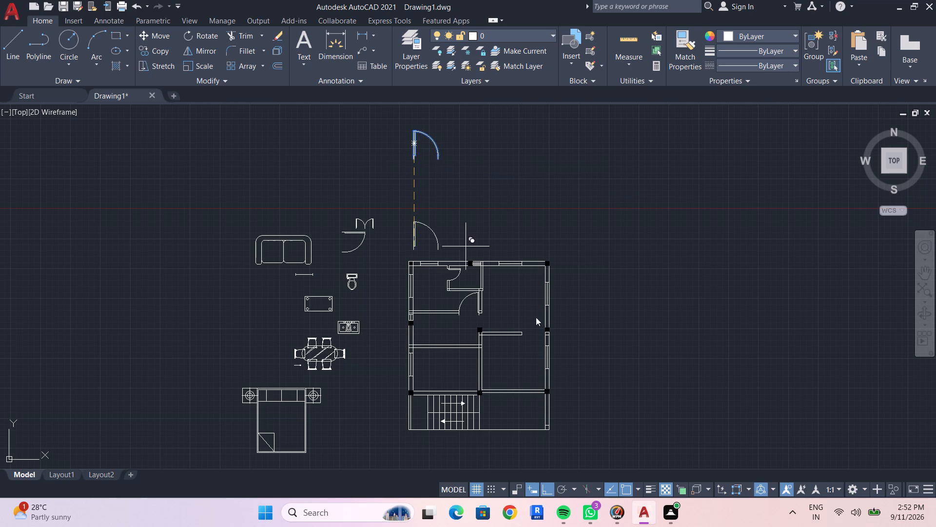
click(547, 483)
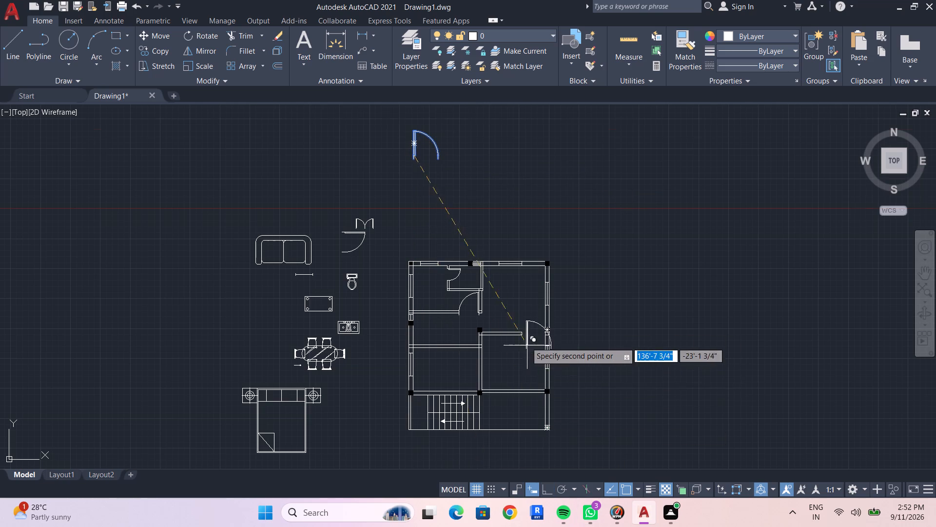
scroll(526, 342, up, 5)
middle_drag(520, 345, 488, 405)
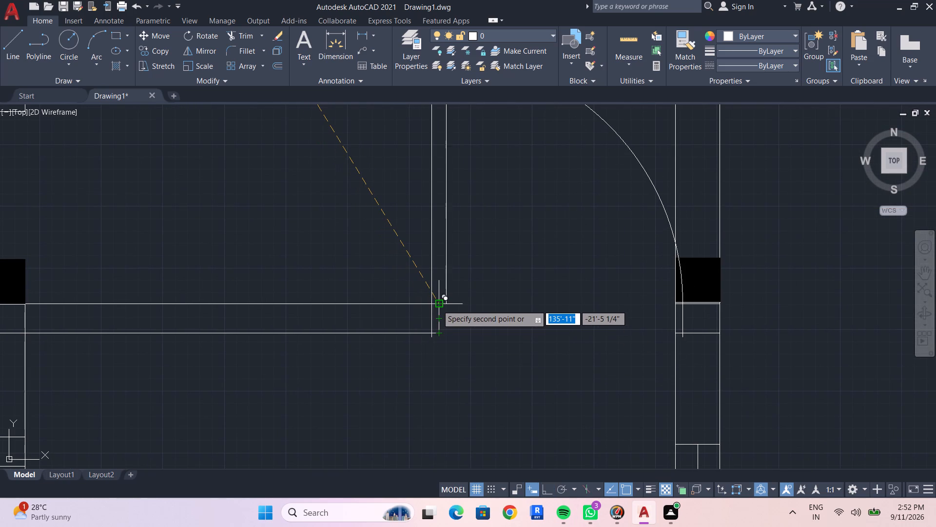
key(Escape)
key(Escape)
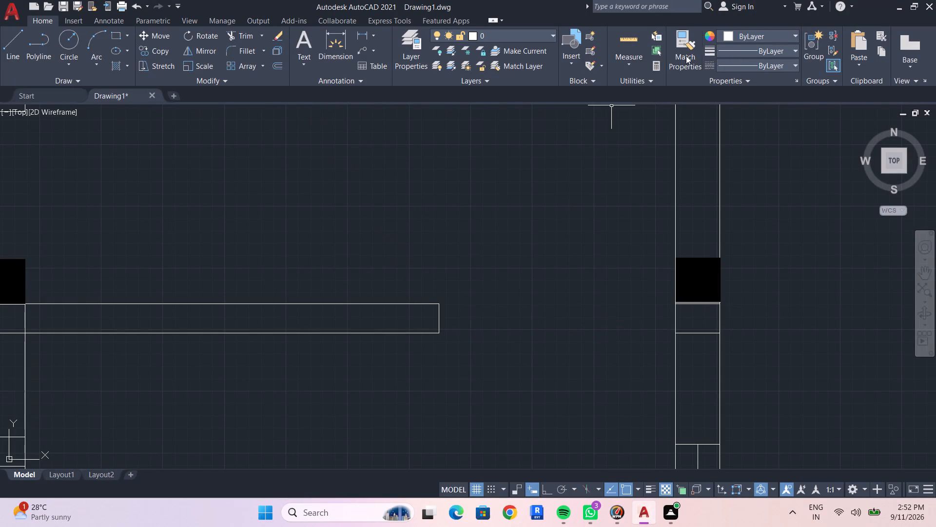
Measure the opening between the free end of the right room's partition and the right outer wall.
click(636, 39)
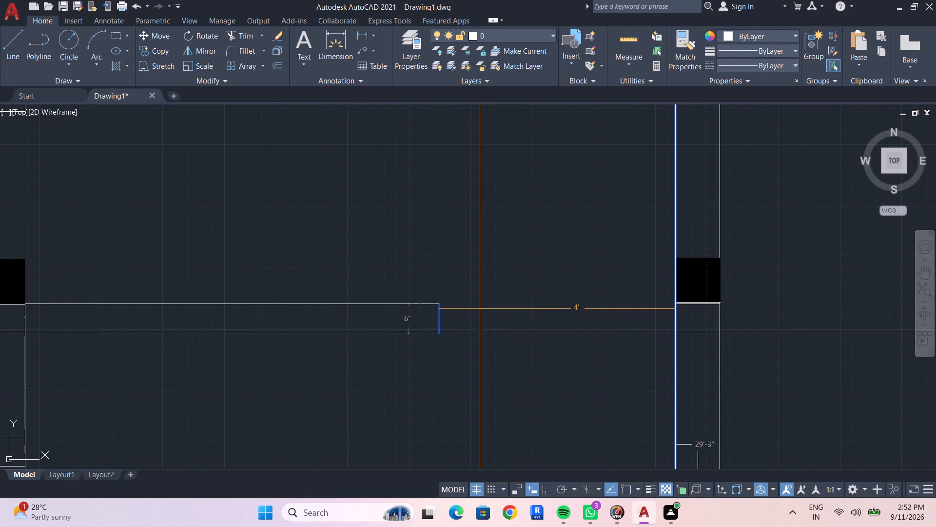
scroll(476, 314, down, 1)
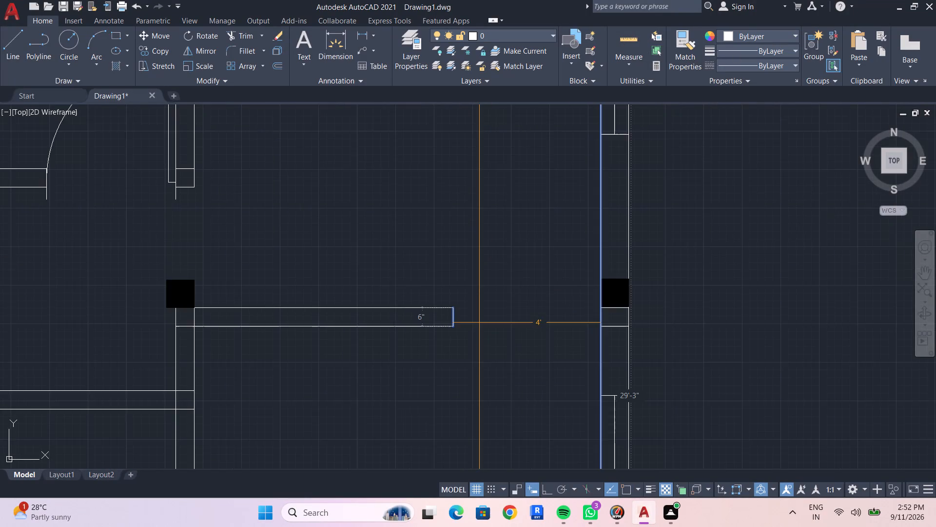
scroll(479, 325, down, 1)
middle_drag(481, 329, 535, 402)
scroll(523, 358, down, 2)
middle_drag(528, 382, 552, 383)
key(Escape)
key(Escape)
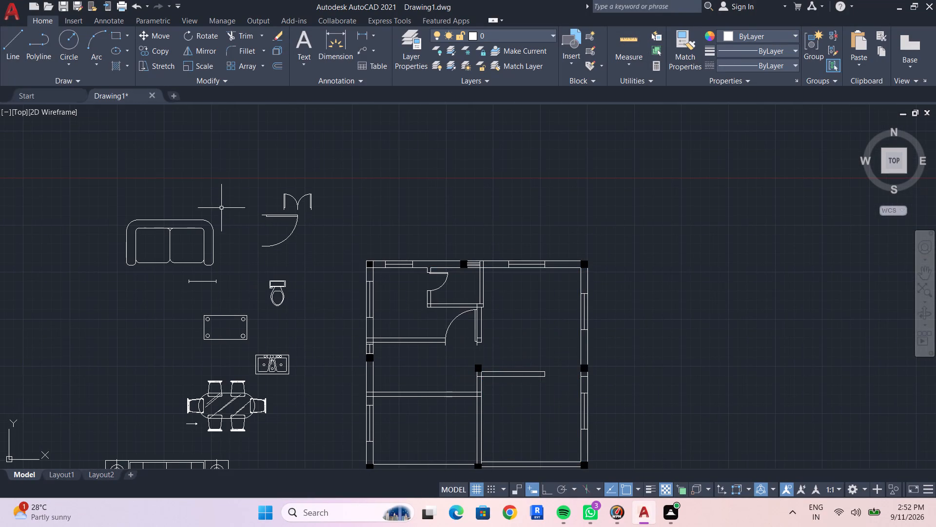
Measure the width of the scaled door copy above the floor plan.
middle_drag(457, 217, 618, 230)
middle_drag(564, 218, 528, 357)
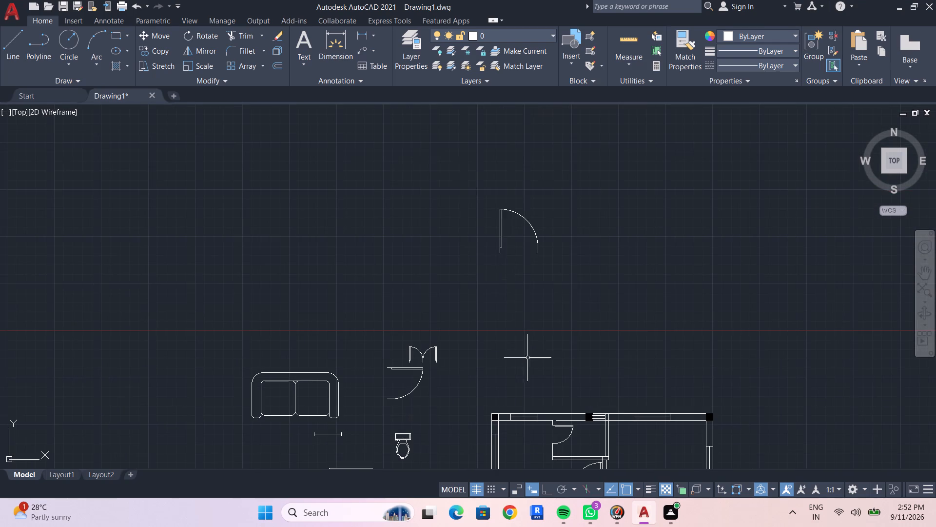
drag(455, 165, 601, 297)
click(606, 320)
key(Escape)
key(Escape)
click(625, 41)
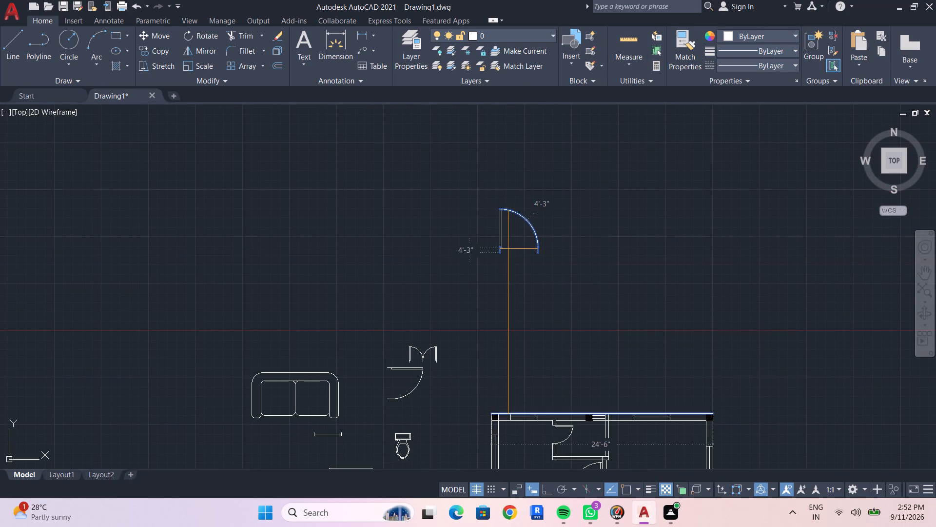
key(Escape)
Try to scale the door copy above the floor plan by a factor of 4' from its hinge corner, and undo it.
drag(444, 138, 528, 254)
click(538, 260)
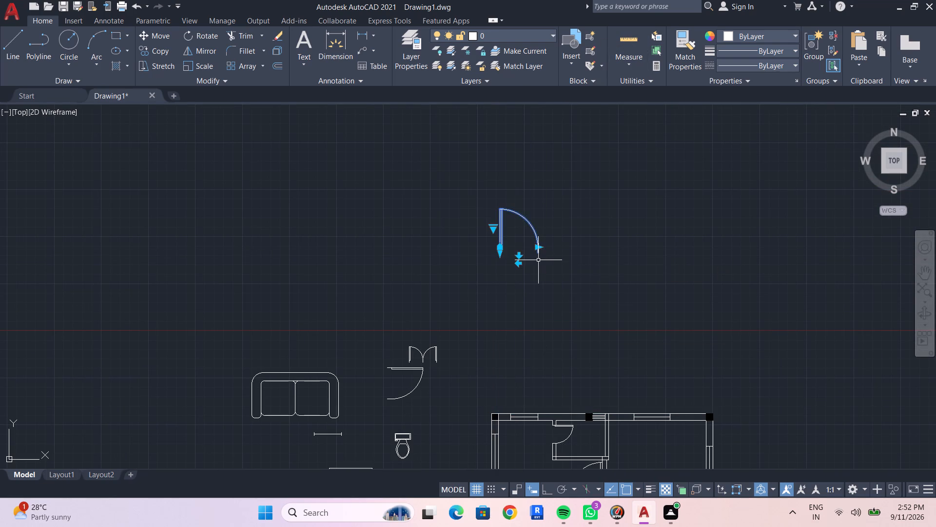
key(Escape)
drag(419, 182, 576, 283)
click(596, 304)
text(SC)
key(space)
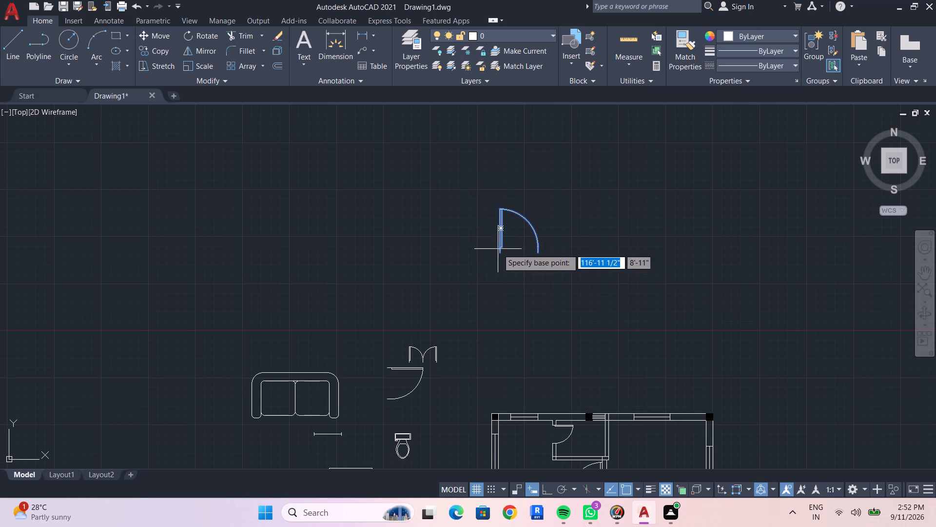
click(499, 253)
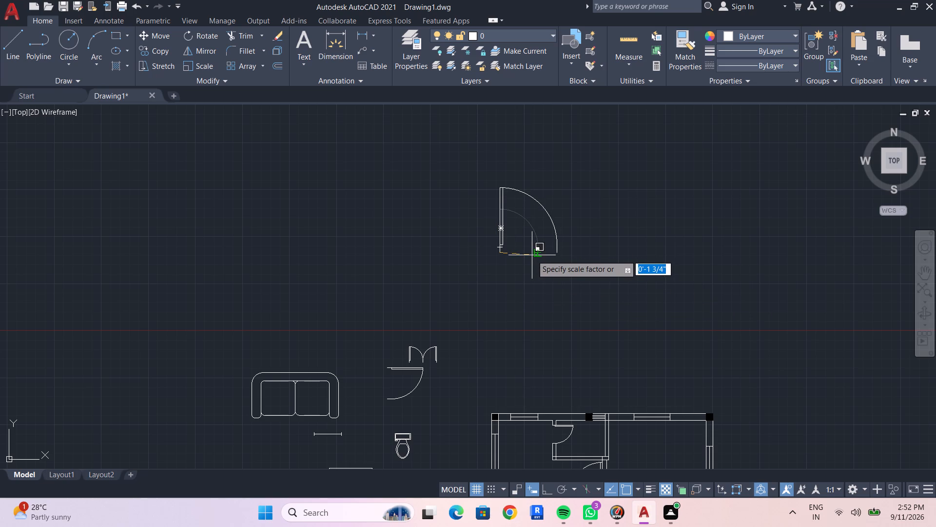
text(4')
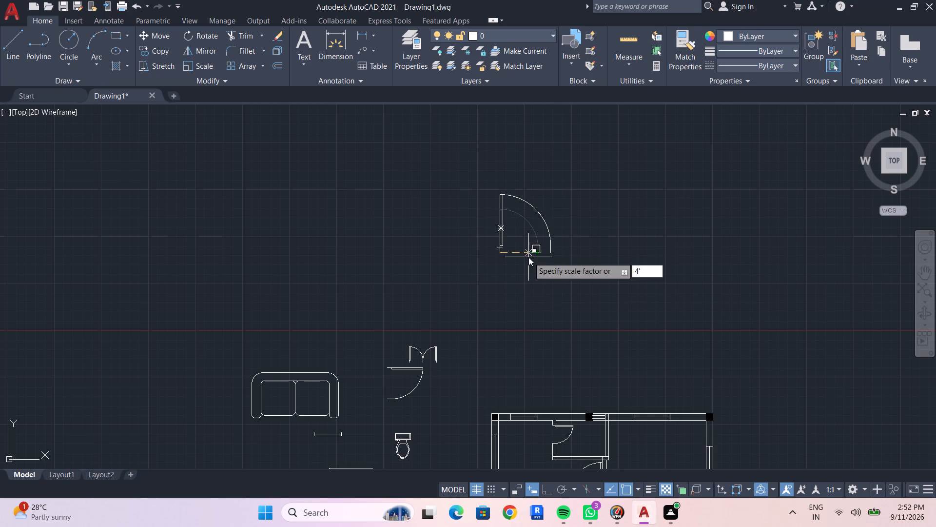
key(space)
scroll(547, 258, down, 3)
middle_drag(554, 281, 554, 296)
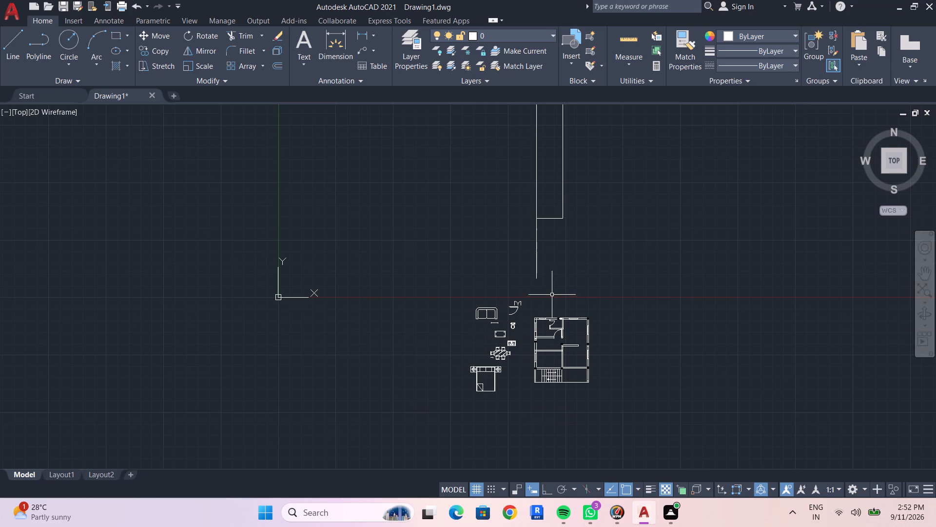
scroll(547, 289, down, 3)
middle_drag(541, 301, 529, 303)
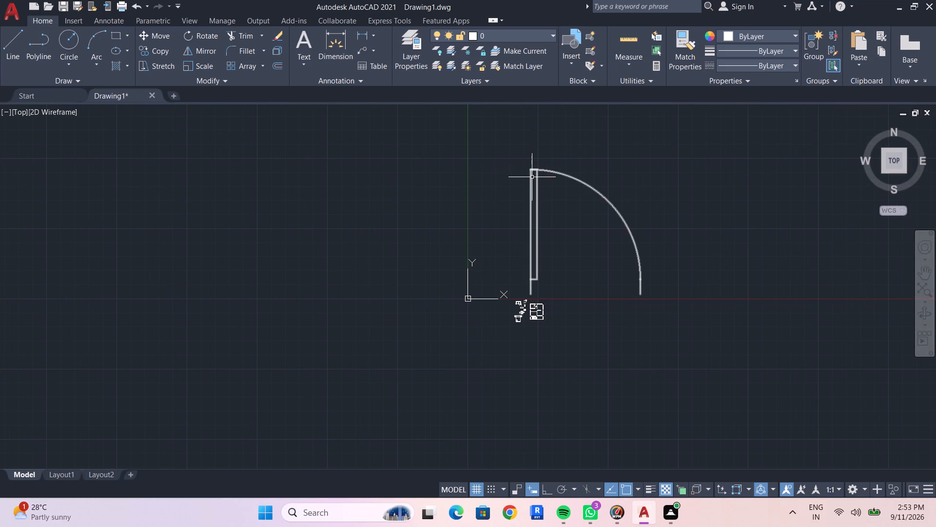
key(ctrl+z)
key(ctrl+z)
Scale the door copy above the floor plan by reference, from its hinge corner across the opening width, to a new length of 4'.
drag(437, 183, 544, 280)
click(572, 284)
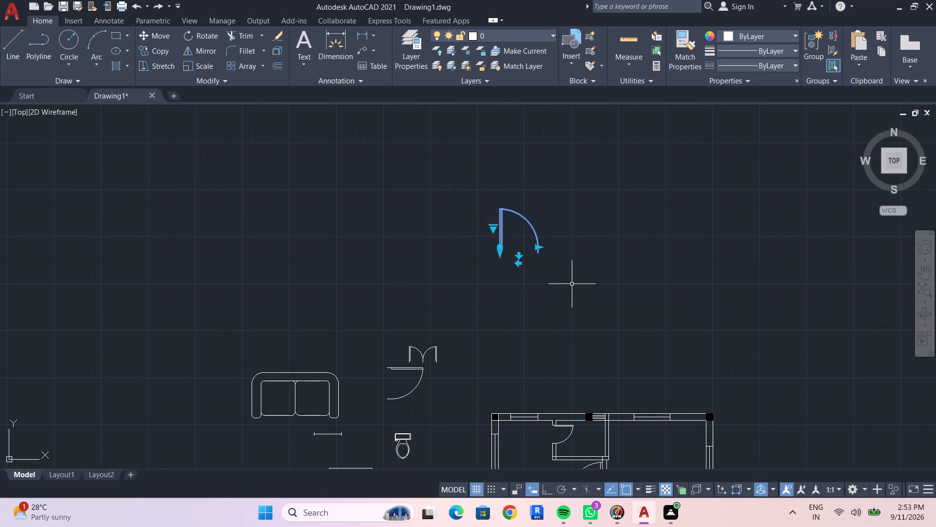
text(SC)
key(space)
click(497, 253)
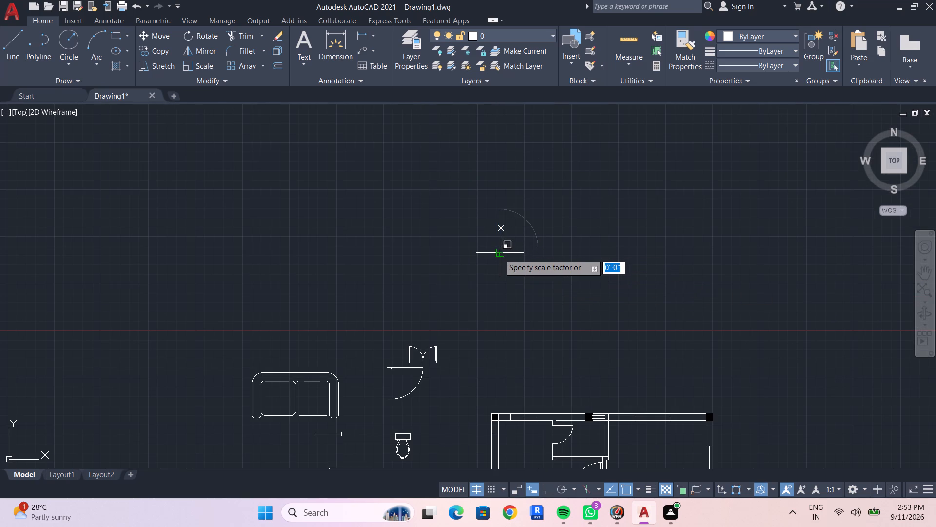
key(r)
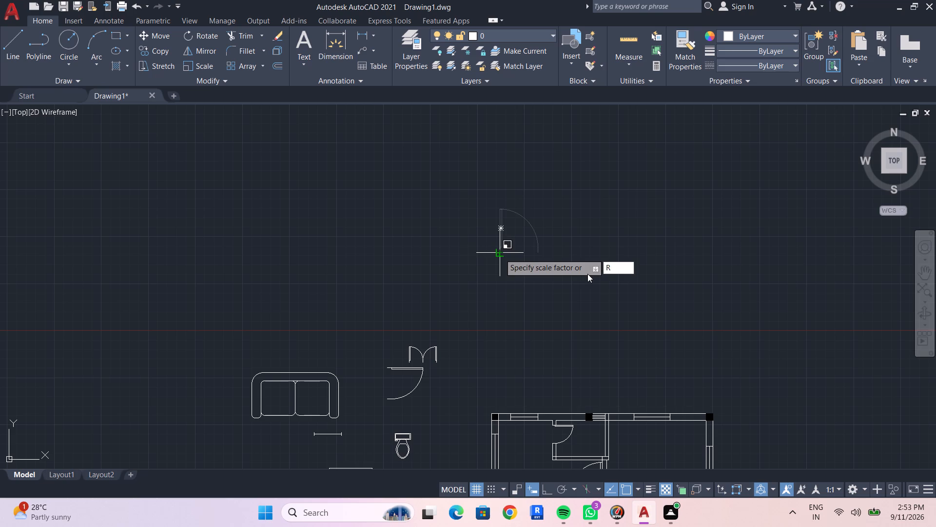
key(space)
click(501, 253)
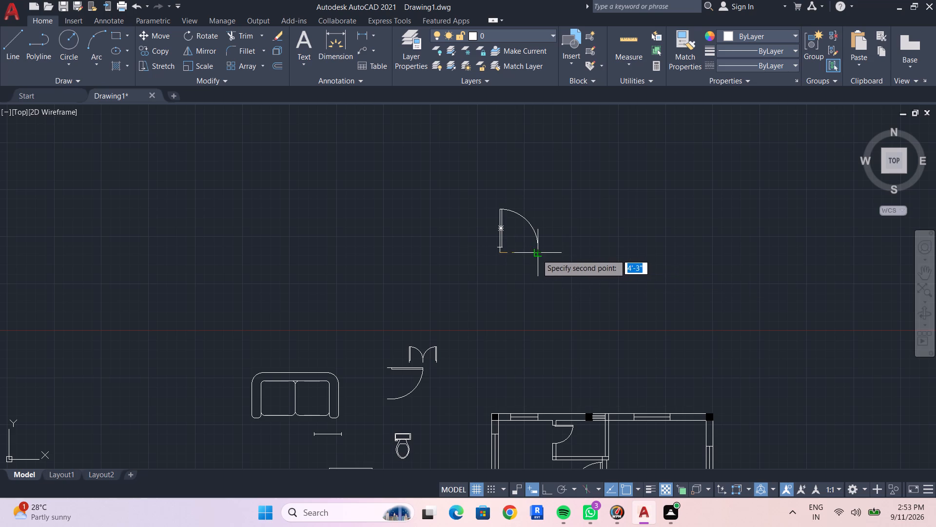
click(537, 254)
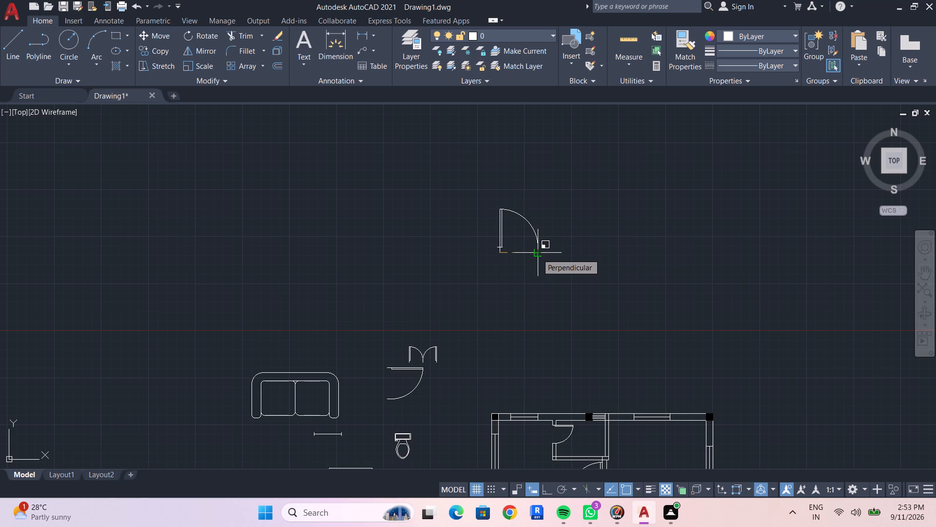
key(4)
key(apostrophe)
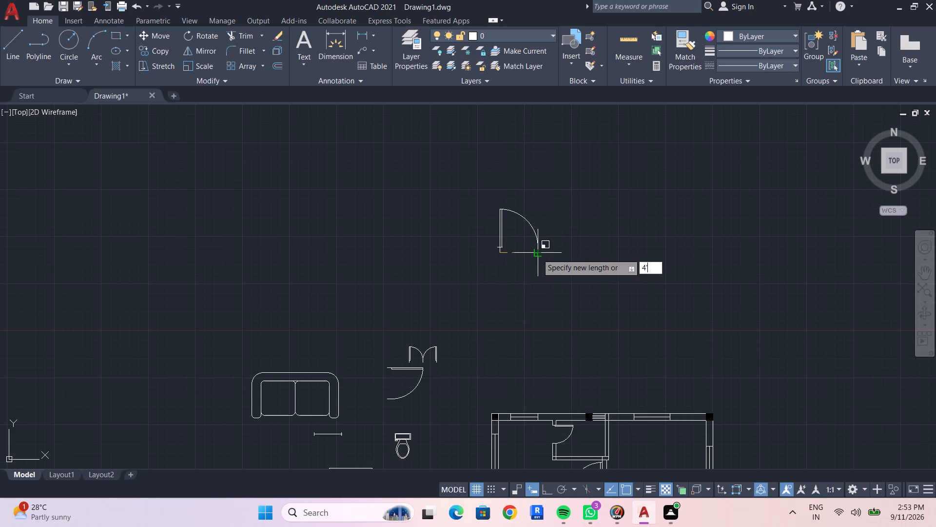
key(space)
Copy the scaled door from its lower hinge corner to the free end of the right room's partition, filling the opening beside the outer wall.
drag(453, 200, 558, 283)
click(597, 287)
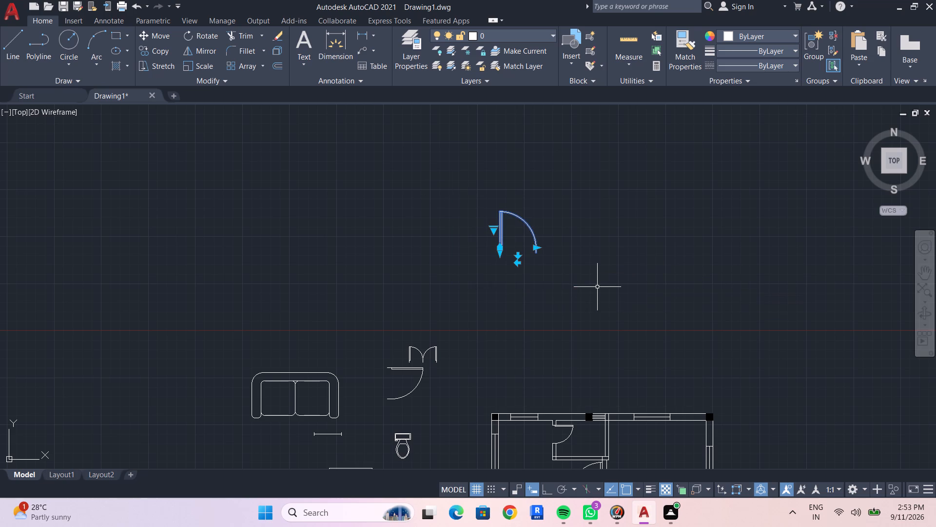
text(CO)
key(space)
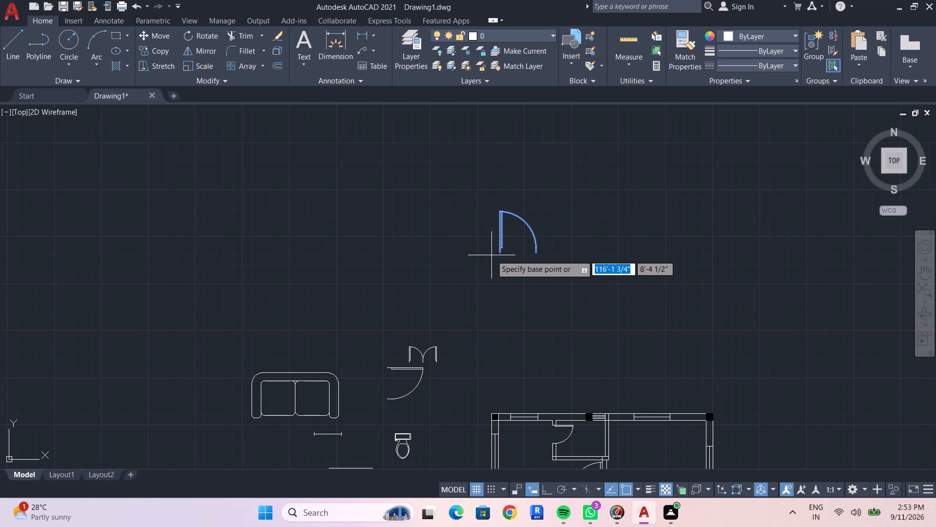
drag(498, 253, 501, 266)
middle_drag(598, 413, 466, 208)
scroll(536, 338, up, 2)
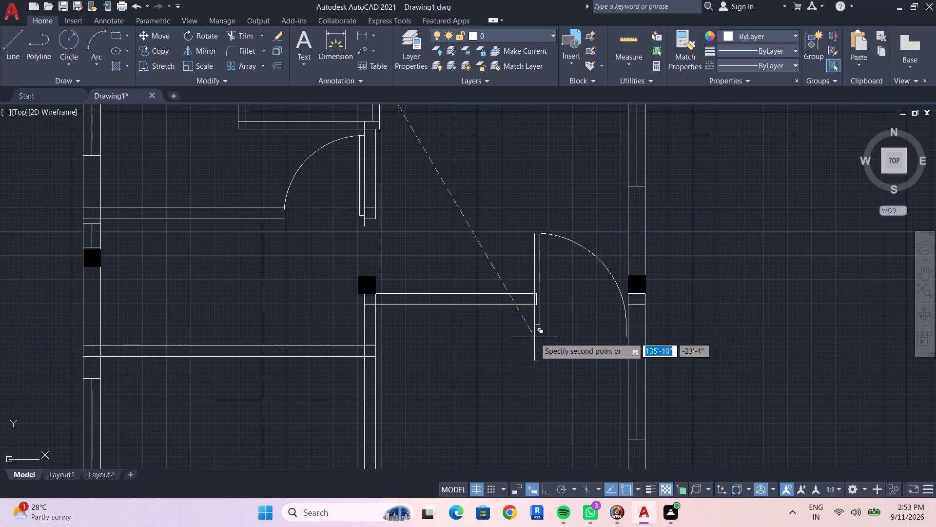
click(538, 305)
key(Escape)
Move the double-door block from above the single-door block to the empty area above the floor plan's upper-left corner.
scroll(549, 369, down, 1)
middle_click(549, 370)
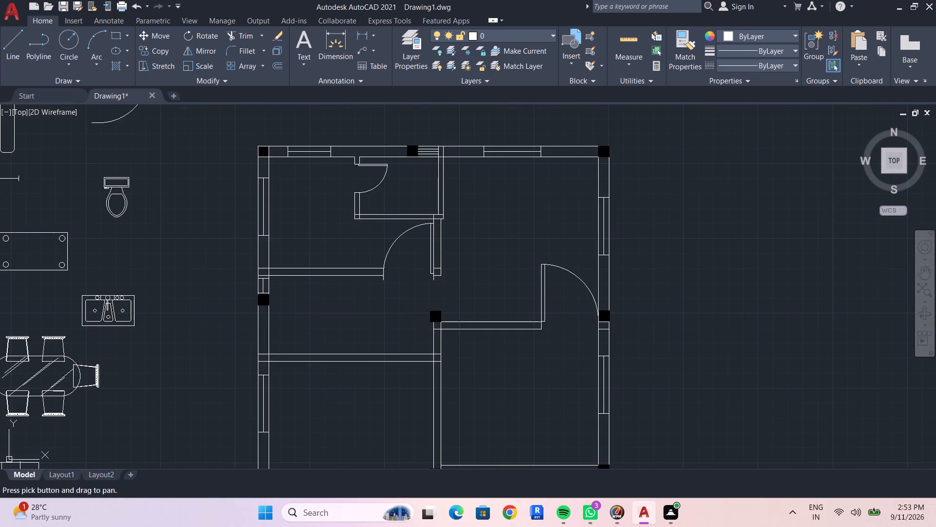
scroll(549, 371, down, 1)
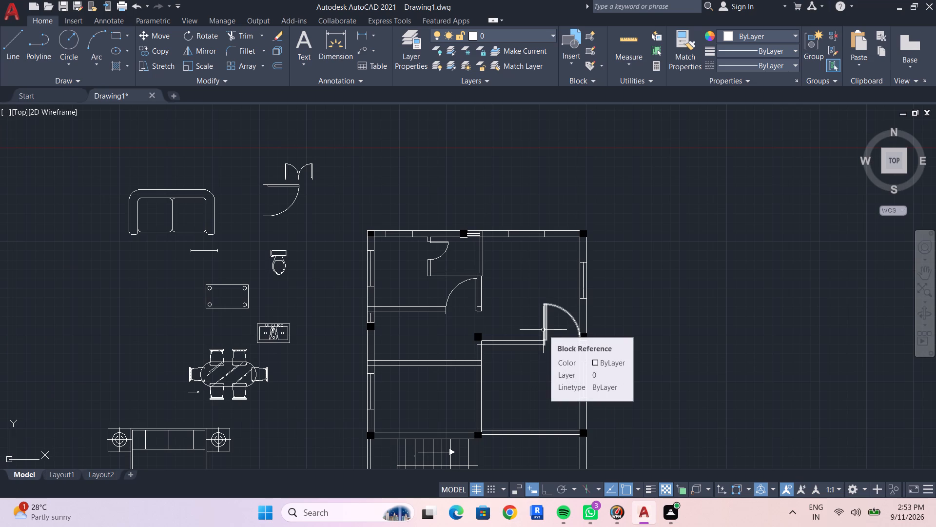
drag(271, 142, 286, 174)
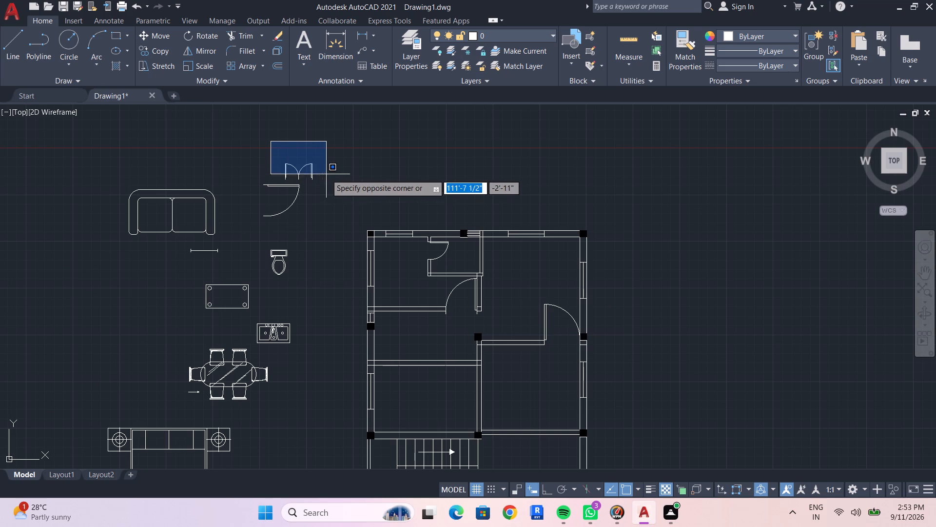
click(327, 186)
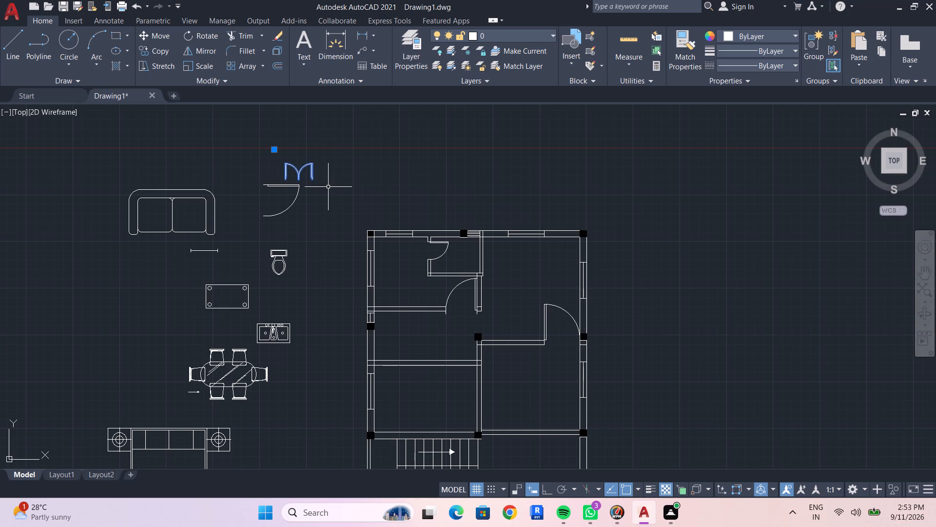
text(M)
key(space)
click(302, 167)
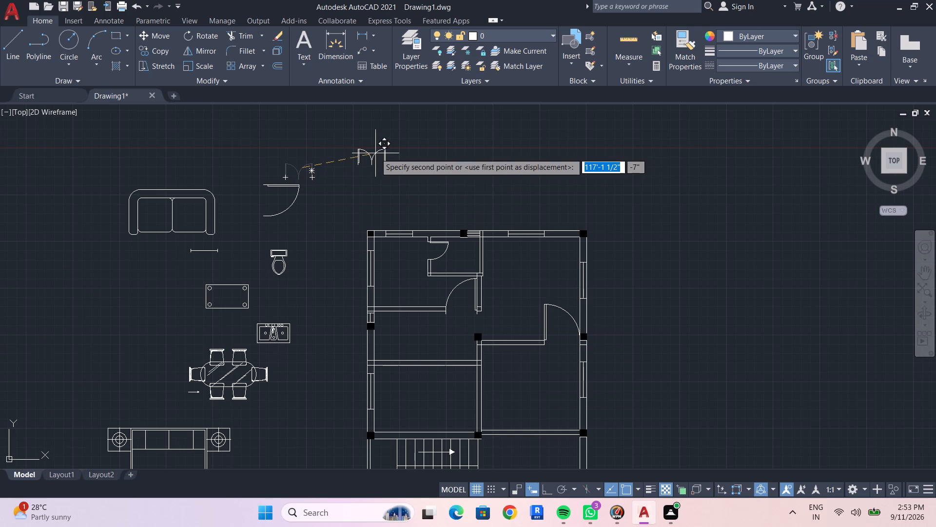
click(375, 153)
key(Escape)
drag(344, 117, 405, 176)
click(420, 183)
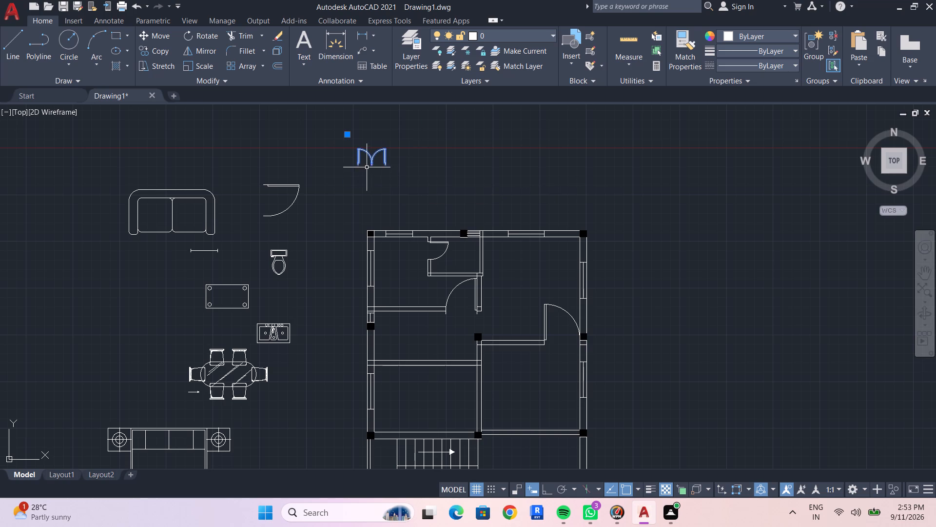
key(Escape)
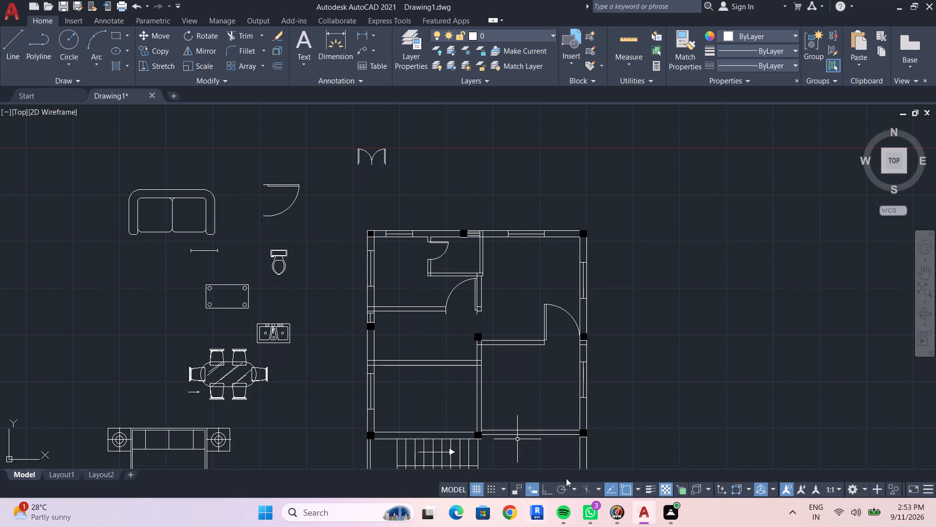
Offset the inner line of the right outer wall 3'6" into the lower right room.
middle_drag(553, 459, 452, 401)
scroll(449, 402, up, 2)
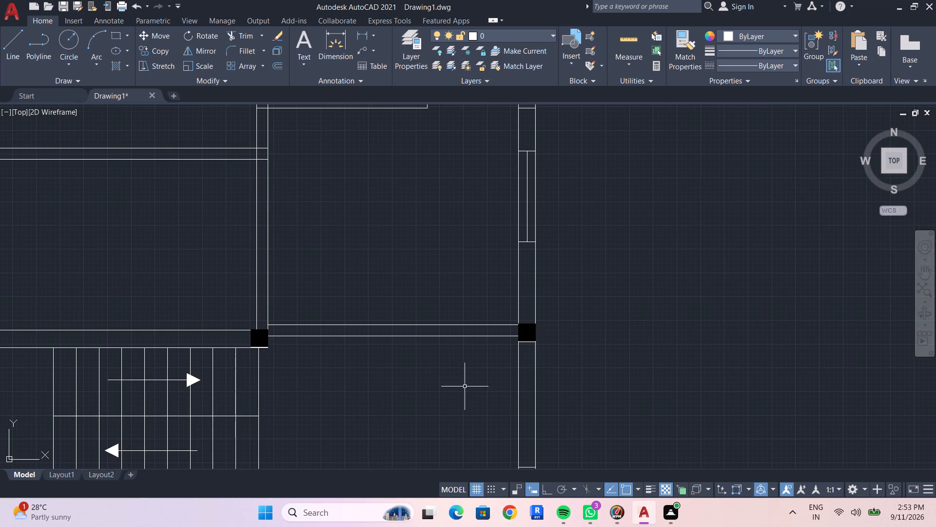
key(Escape)
key(Escape)
middle_drag(480, 400, 518, 423)
scroll(542, 413, down, 2)
middle_drag(535, 417, 521, 405)
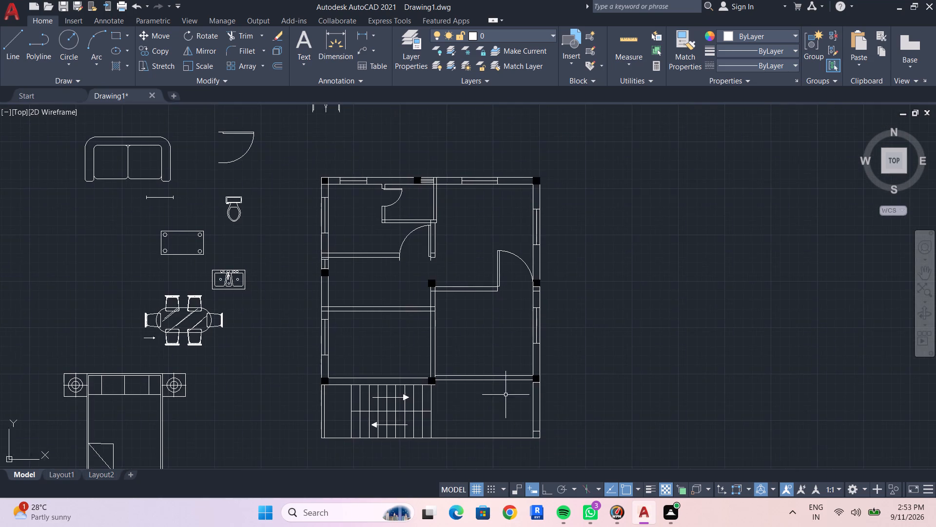
scroll(506, 395, up, 1)
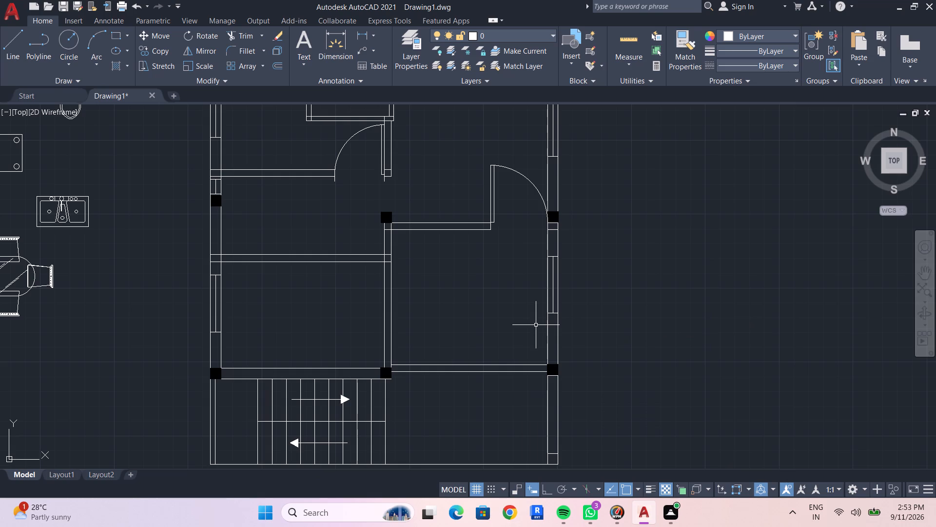
text(OF)
key(space)
text(3'6")
key(shift+Return)
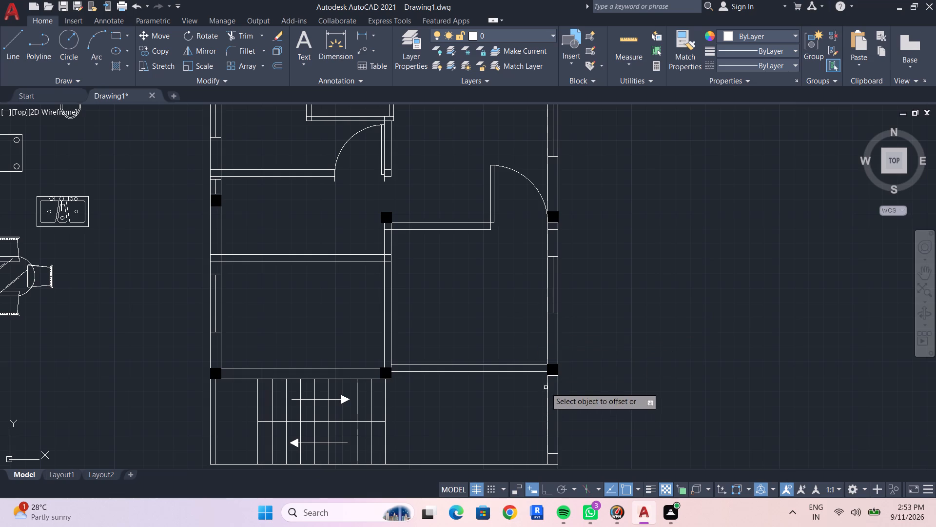
click(548, 353)
click(514, 353)
key(Escape)
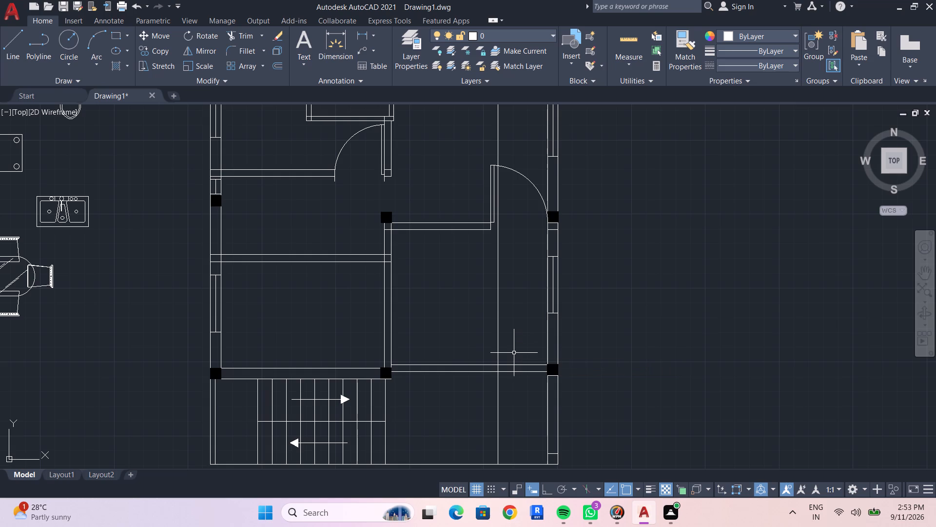
key(Escape)
Trim the lower right room's bottom wall between the offset line and the right column, leaving a closed wall end, and remove the excess offset line.
text(TR)
key(Return)
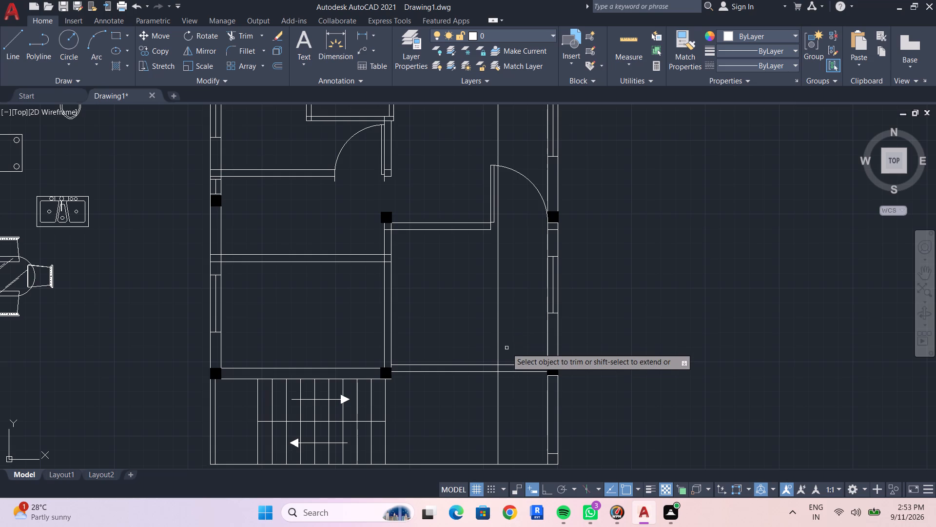
click(515, 366)
click(515, 370)
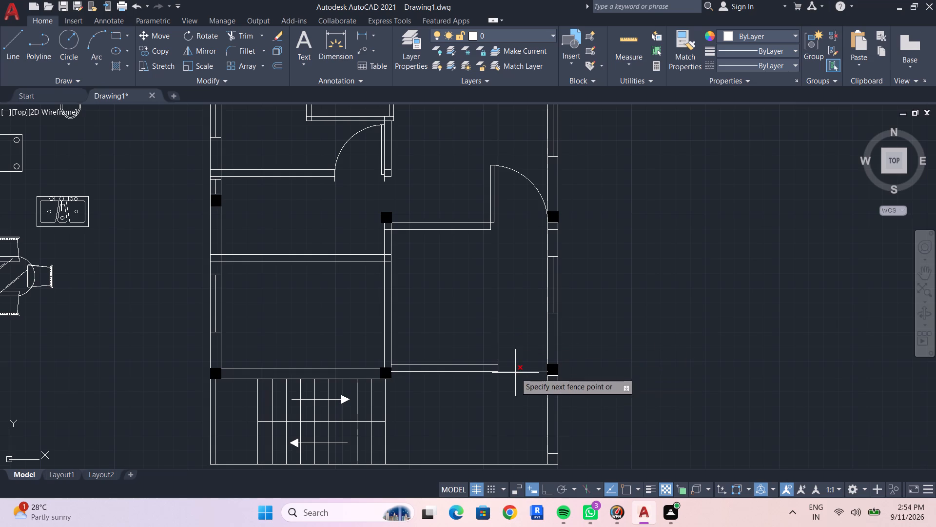
drag(515, 373, 514, 377)
drag(497, 390, 498, 378)
click(498, 333)
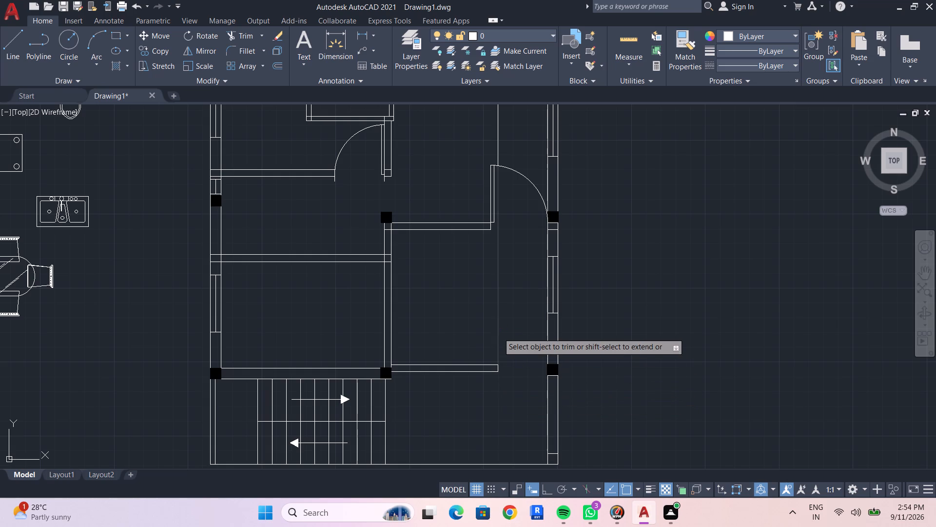
key(Escape)
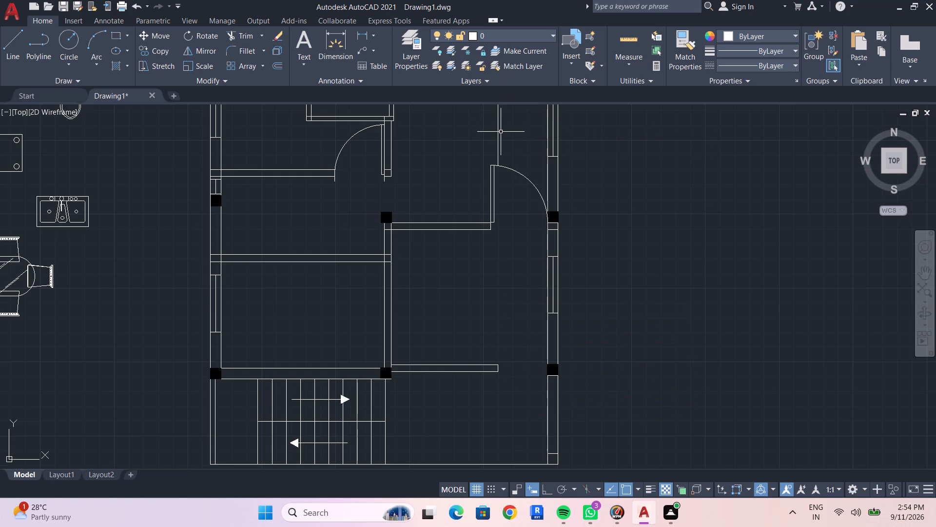
click(497, 136)
key(Delete)
key(Escape)
Scale the double-door block from its lower-left corner, using its full width as the reference length, to a new width of 3'6".
scroll(441, 234, down, 2)
middle_drag(455, 273, 584, 326)
scroll(584, 319, up, 1)
middle_drag(484, 227, 510, 424)
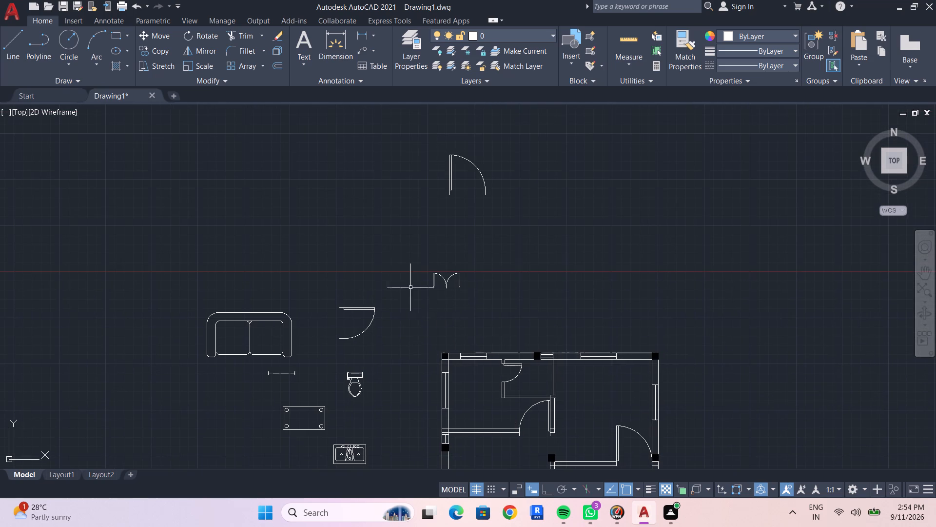
drag(403, 239, 542, 348)
drag(542, 348, 542, 343)
key(s)
key(c)
key(space)
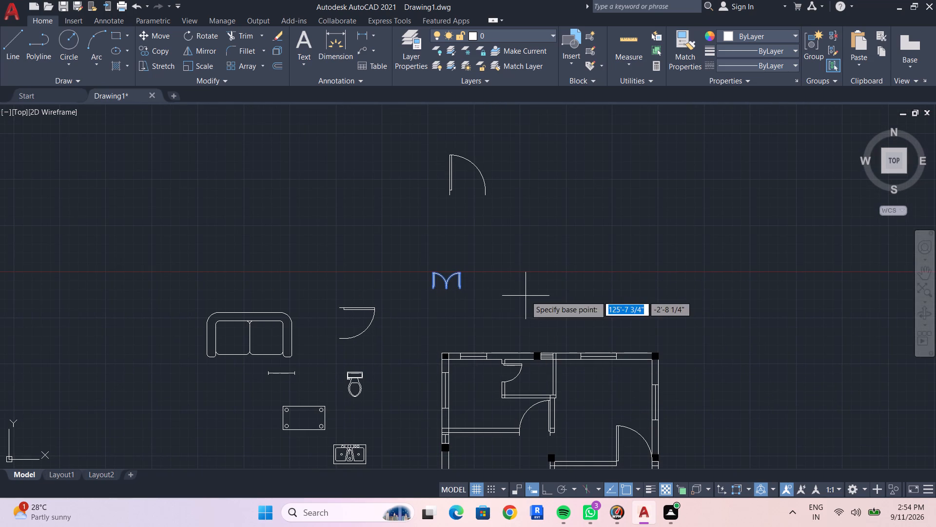
scroll(427, 294, up, 2)
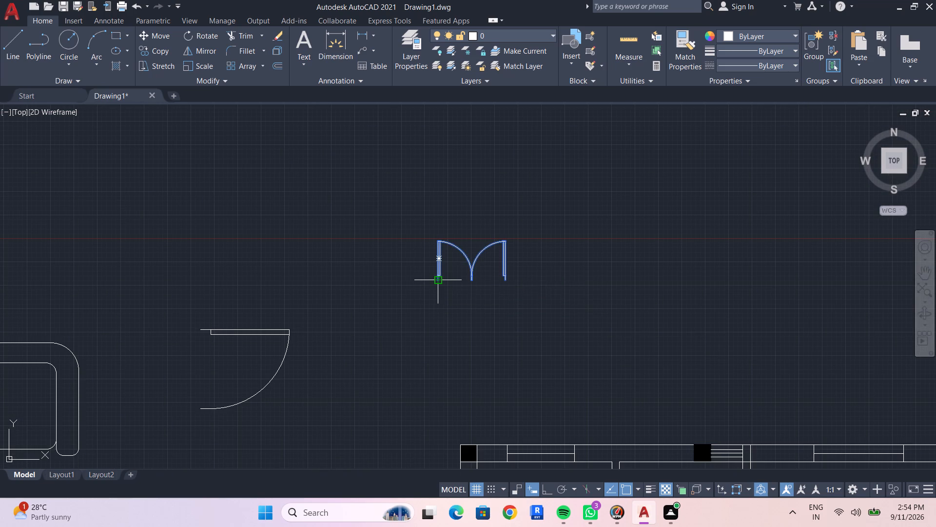
click(440, 280)
key(r)
key(space)
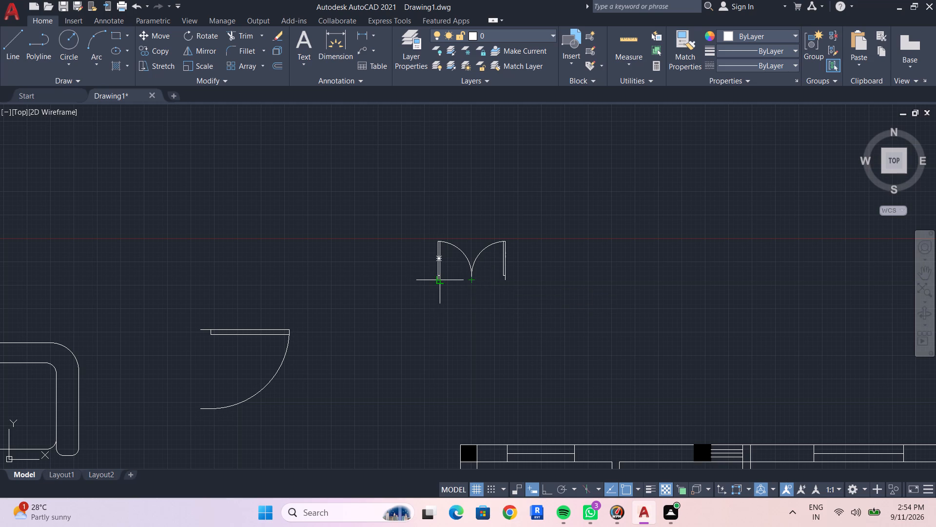
drag(441, 281, 446, 283)
click(505, 283)
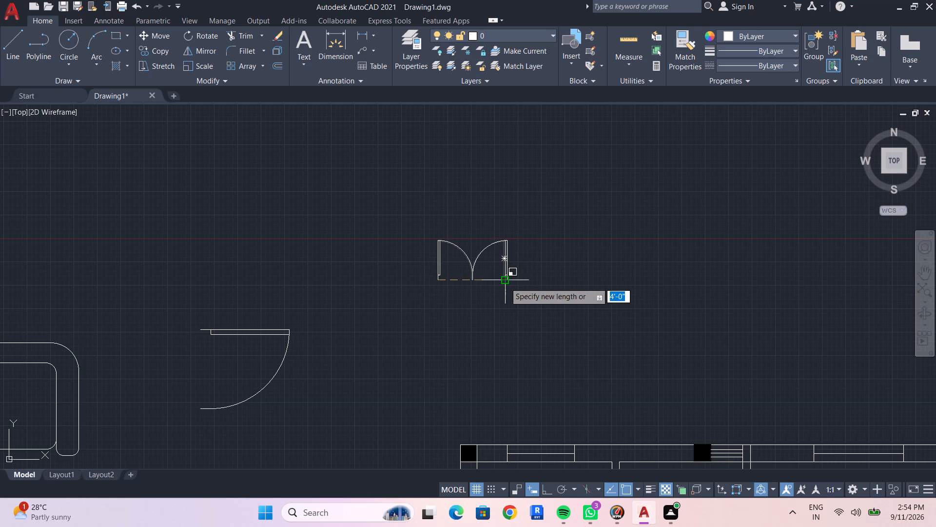
key(3)
key(apostrophe)
key(6)
key(shift+quotedbl)
key(Return)
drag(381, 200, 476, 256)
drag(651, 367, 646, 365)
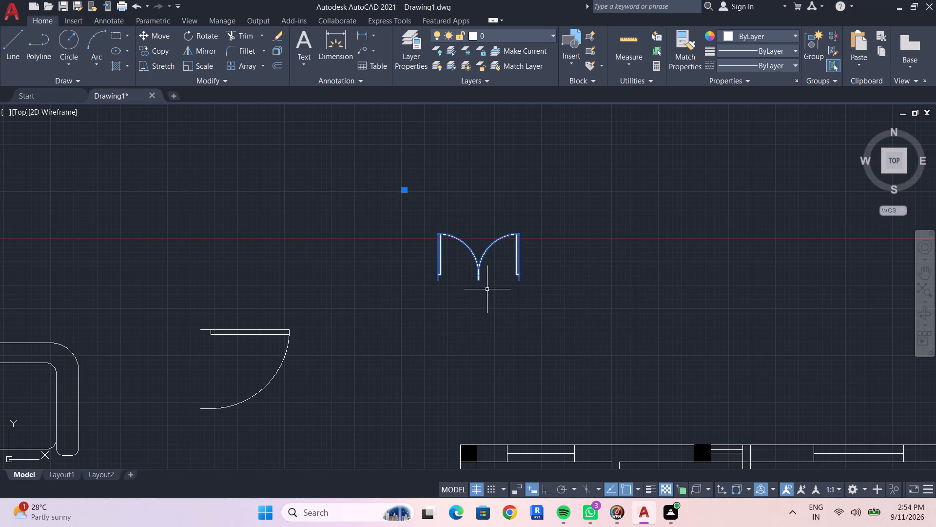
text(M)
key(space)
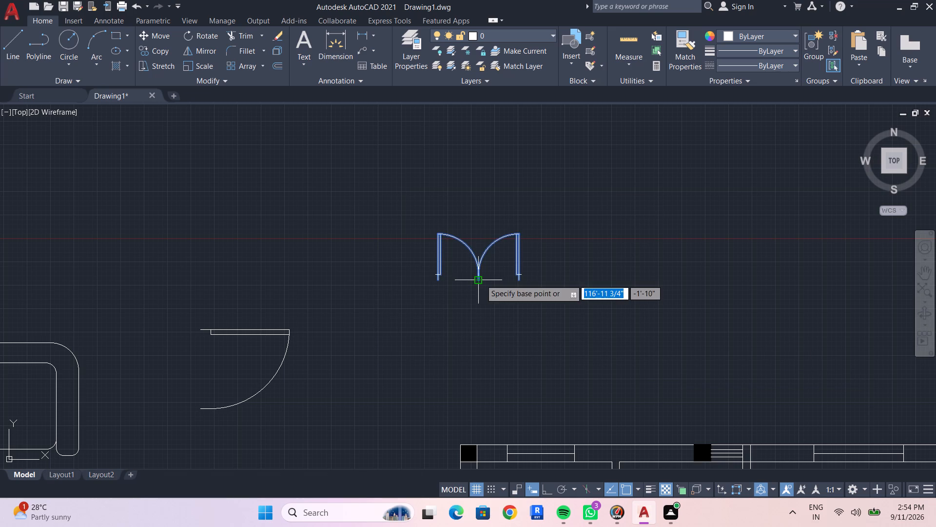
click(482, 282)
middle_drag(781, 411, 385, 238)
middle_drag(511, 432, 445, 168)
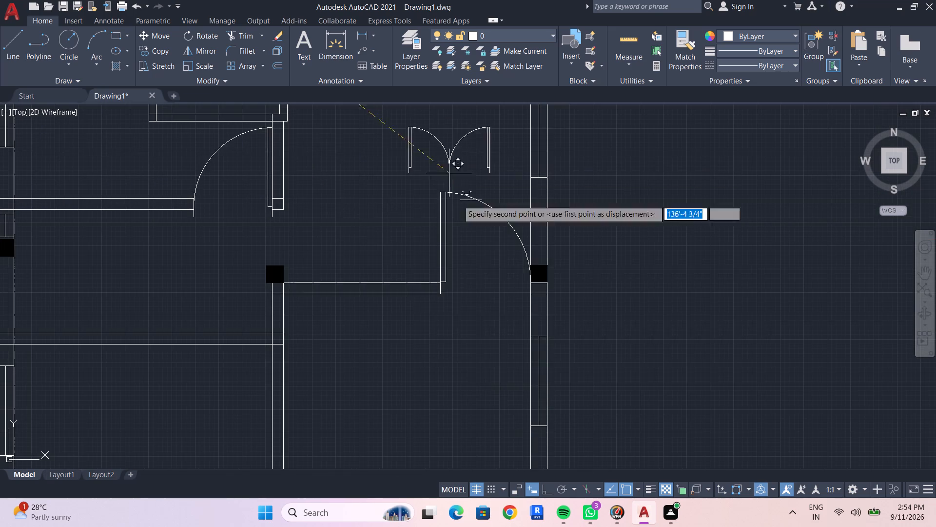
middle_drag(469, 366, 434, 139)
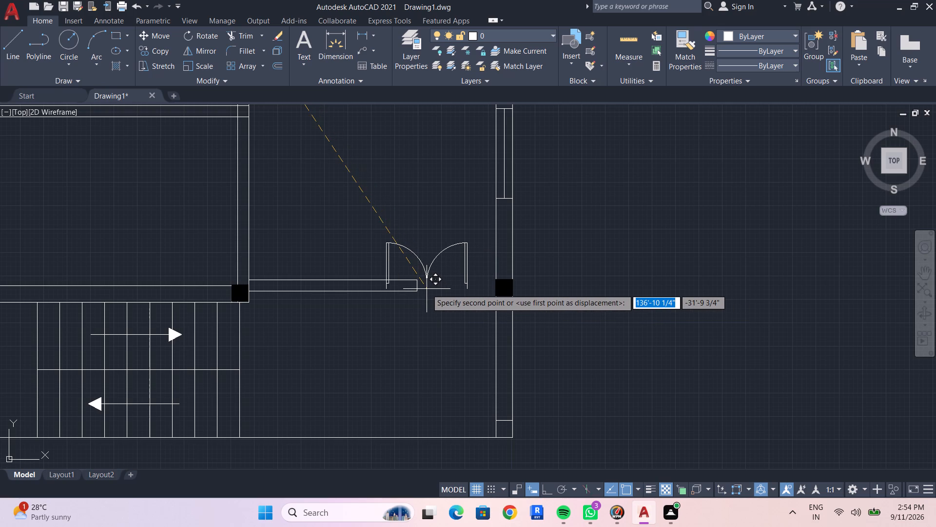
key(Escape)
Move the double door by its lower-left corner to the lower corner of the lower right room's bottom wall end, filling the opening.
middle_drag(457, 332, 487, 418)
scroll(437, 306, down, 4)
middle_drag(448, 318, 458, 336)
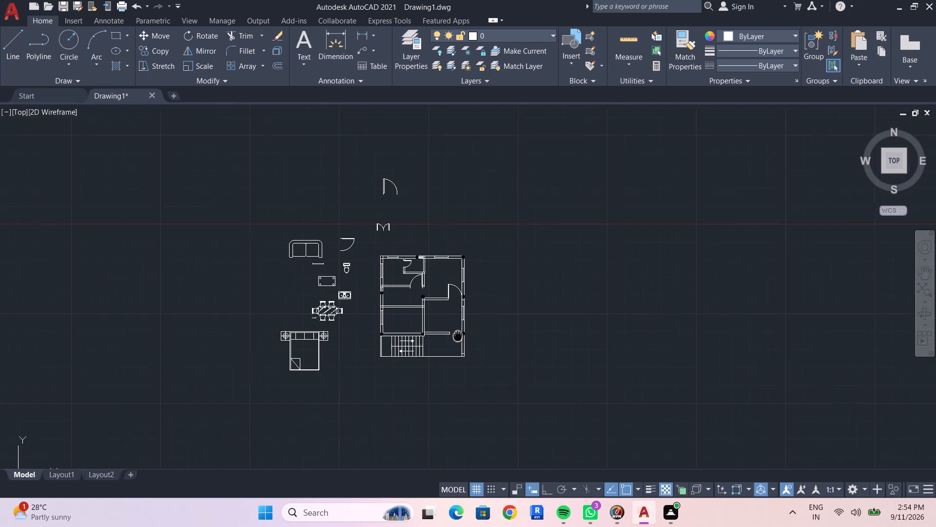
middle_drag(458, 336, 463, 346)
drag(365, 223, 425, 277)
click(426, 274)
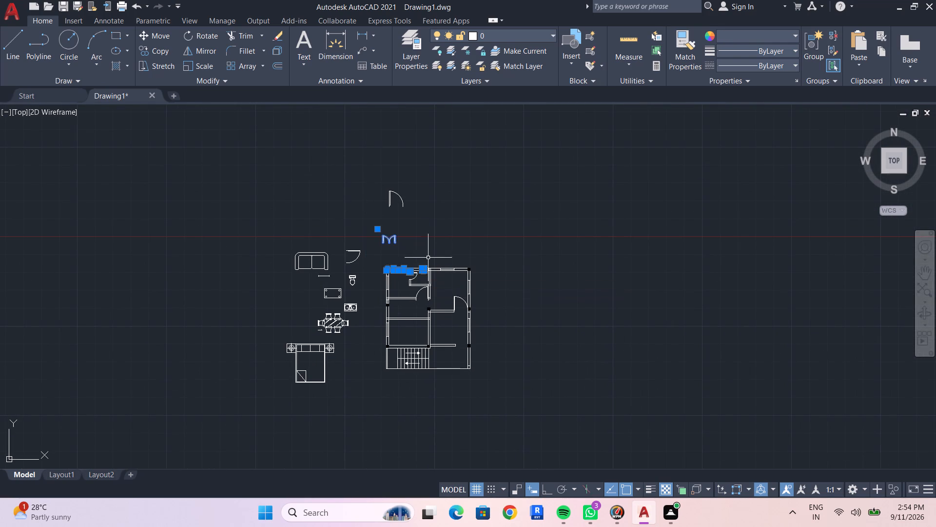
key(Escape)
drag(367, 217, 383, 238)
click(405, 250)
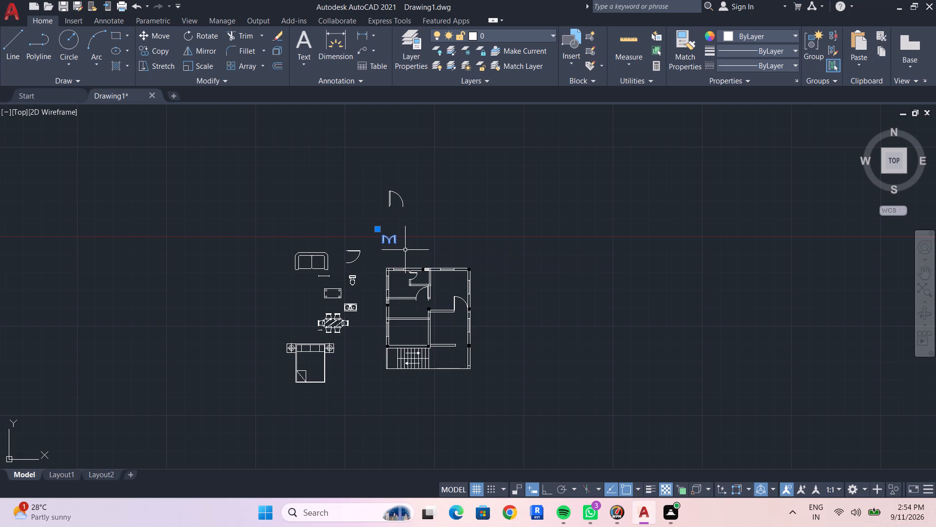
text(M)
key(space)
scroll(381, 254, up, 4)
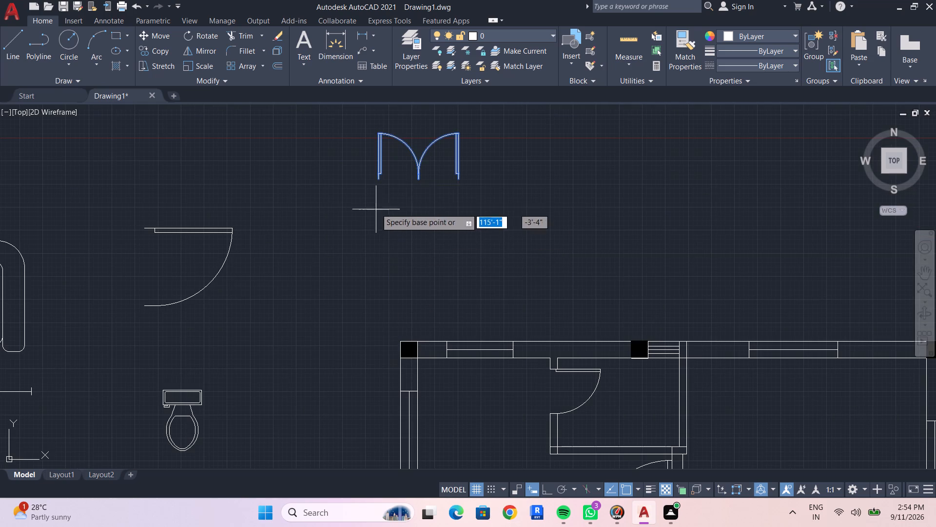
click(378, 182)
middle_drag(522, 357, 310, 145)
middle_drag(550, 397, 325, 98)
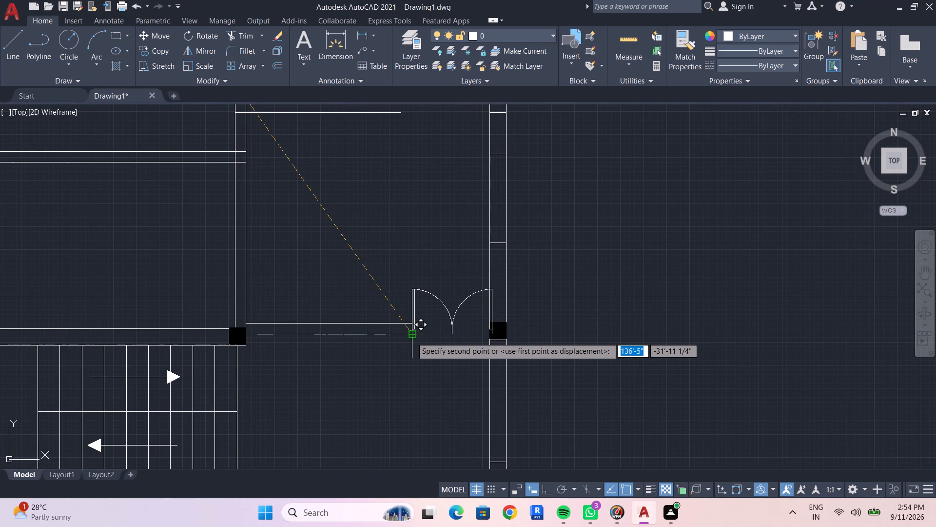
click(411, 337)
key(Escape)
Draw a short line straight across the lower right room's bottom wall, between the staircase-side column and the double door.
scroll(412, 324, down, 4)
middle_drag(417, 334, 456, 303)
middle_click(442, 314)
scroll(442, 314, up, 2)
middle_click(451, 298)
scroll(451, 298, up, 1)
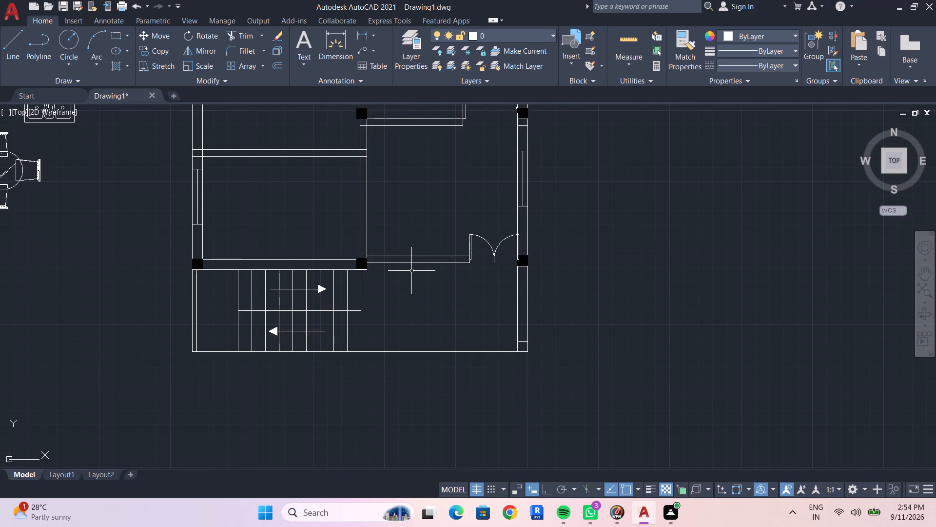
scroll(409, 269, up, 2)
key(l)
key(space)
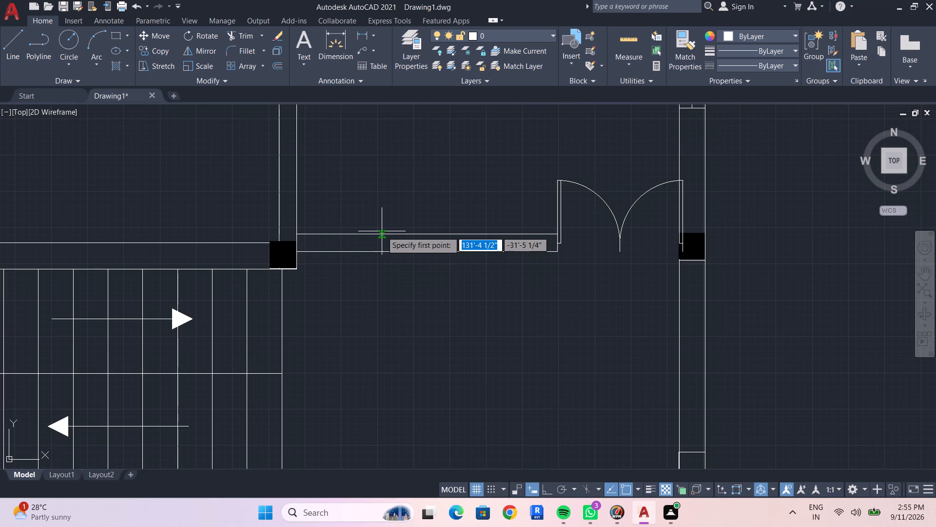
click(382, 233)
click(381, 254)
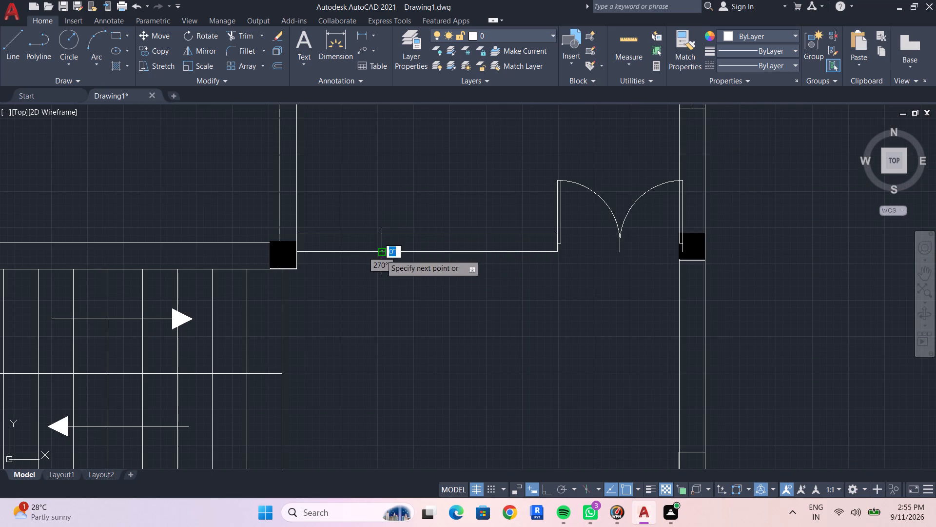
key(Escape)
Offset the short line across the bottom wall 3' toward the double door to form the window's other side.
text(O)
key(space)
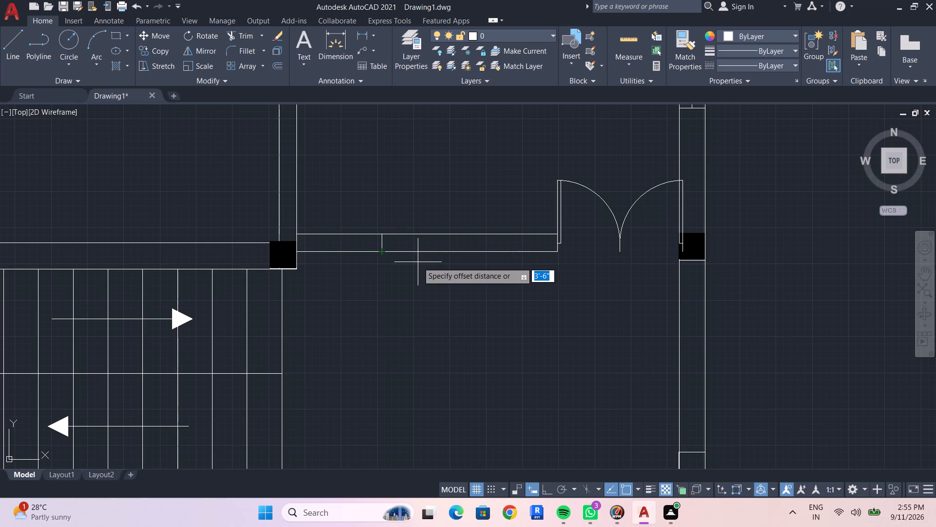
text(3')
key(space)
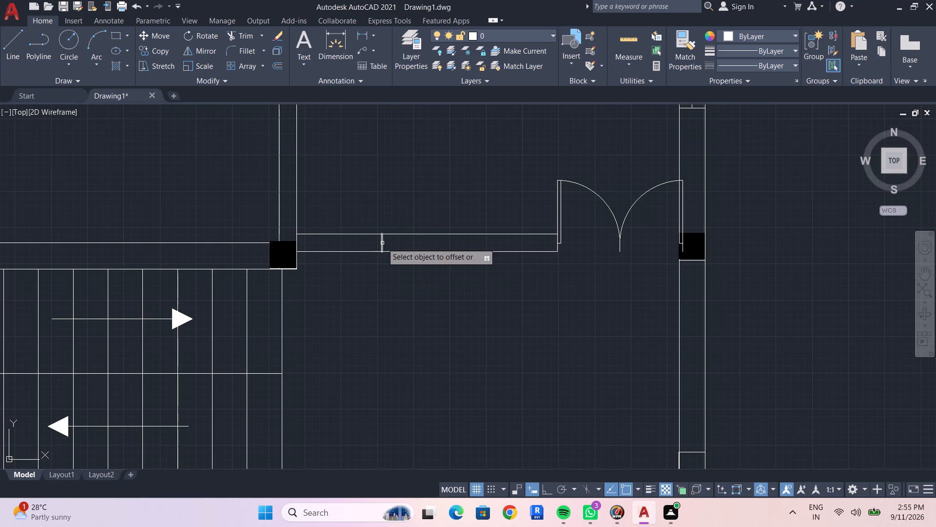
click(382, 243)
click(487, 244)
Draw the window's centre line between the midpoints of the two short lines across the bottom wall.
text(L)
key(space)
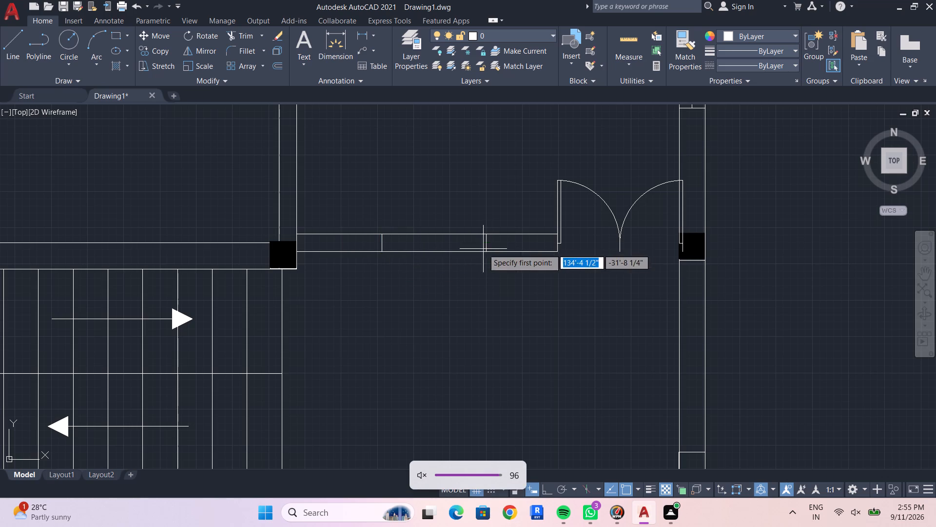
click(487, 244)
click(383, 245)
key(Escape)
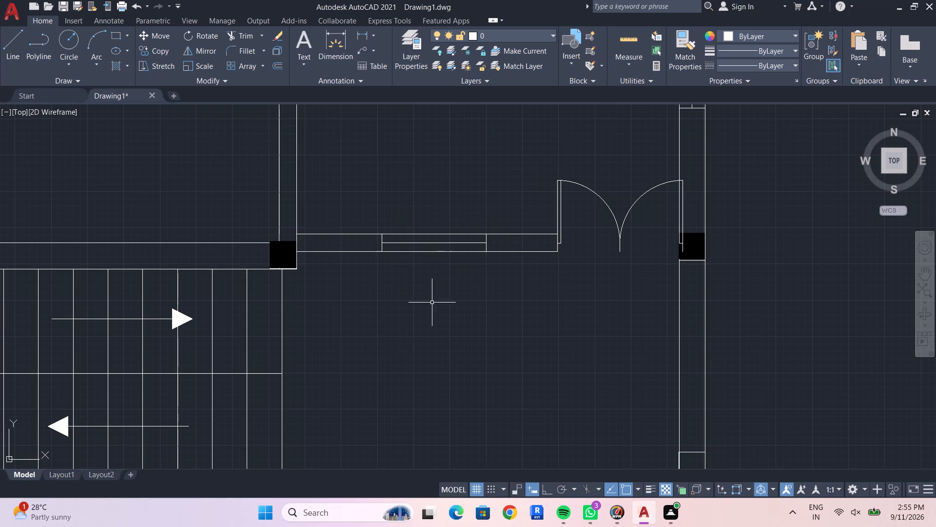
Place a multiline text box in the lower left room above the staircase and enter KITCHEN as its first line.
scroll(440, 309, down, 1)
middle_drag(440, 309, 451, 285)
scroll(456, 295, down, 2)
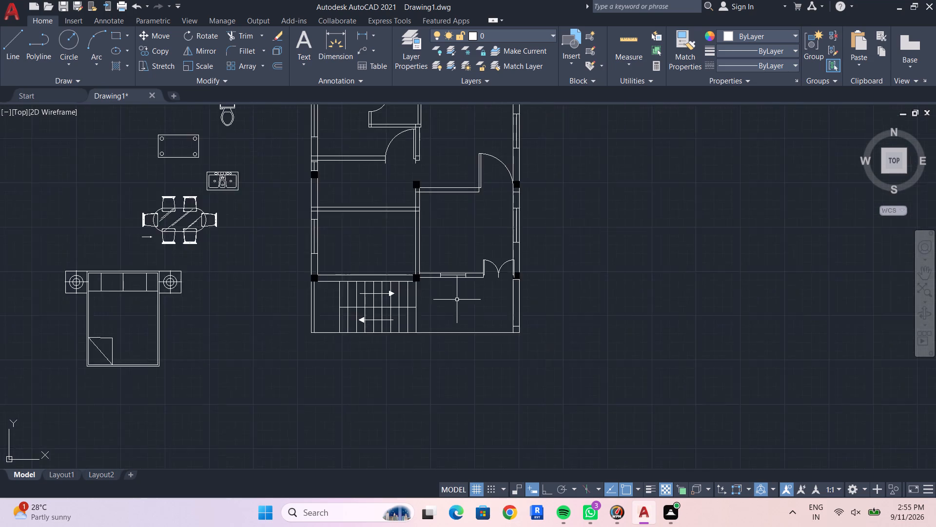
middle_drag(458, 302, 525, 325)
text(T)
key(space)
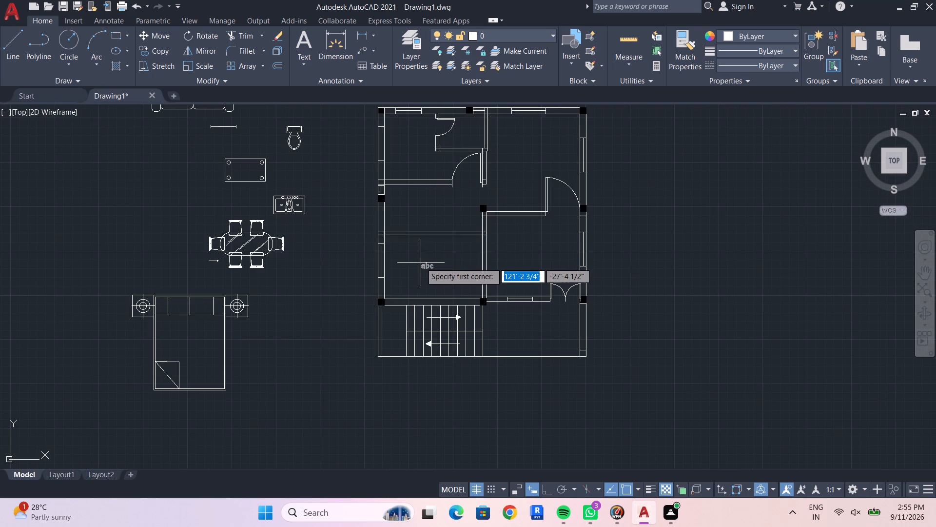
click(401, 262)
click(460, 267)
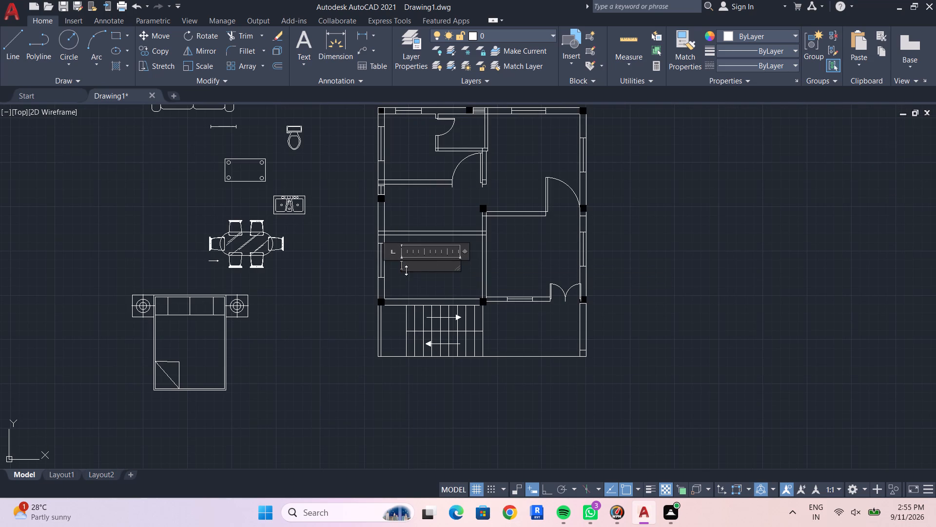
middle_drag(418, 280, 420, 288)
scroll(420, 288, up, 1)
text(KITCH)
text(EN)
key(Return)
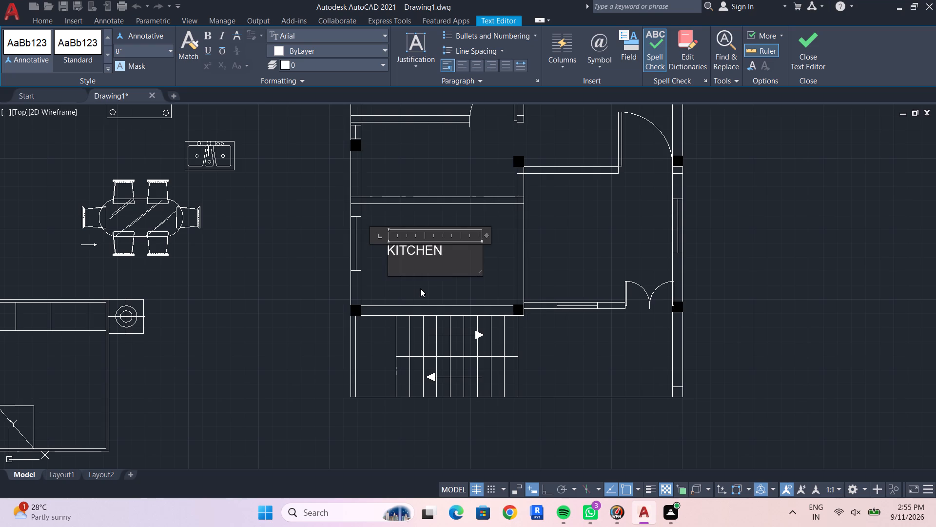
Enter the room size 11'6"X7'6" as the second line of the KITCHEN label and finish the text.
text(11'6")
key(ctrl+x)
key(ctrl+x)
key(ctrl+x)
key(shift+x)
key(BackSpace)
key(shift+x)
key(BackSpace)
key(x)
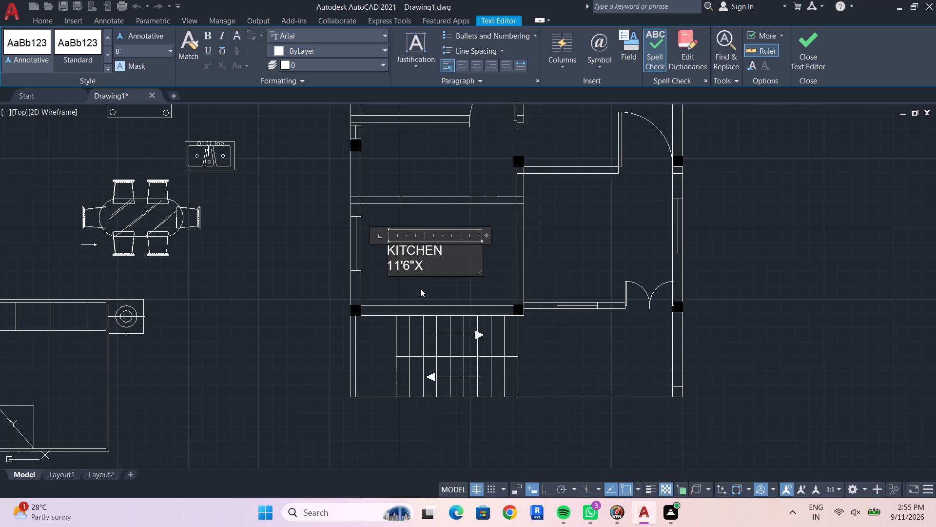
text(7')
text(6")
key(Return)
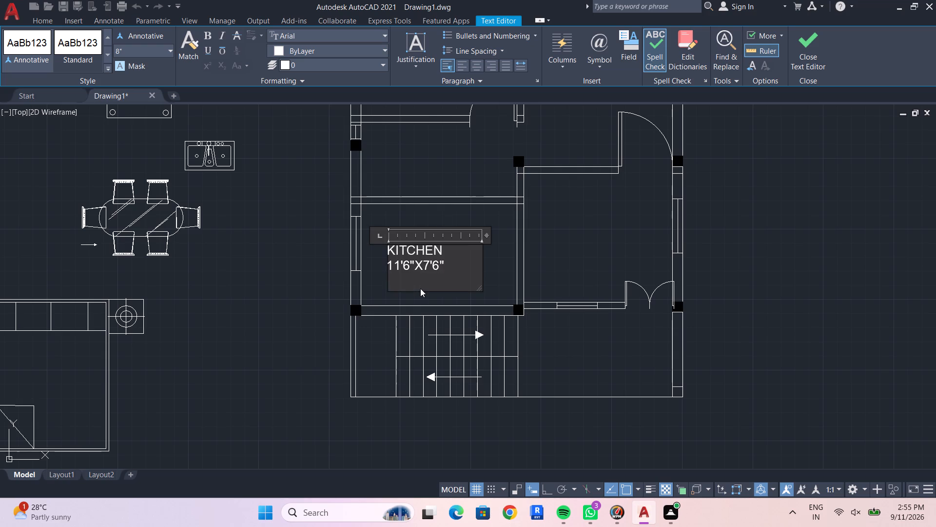
click(422, 180)
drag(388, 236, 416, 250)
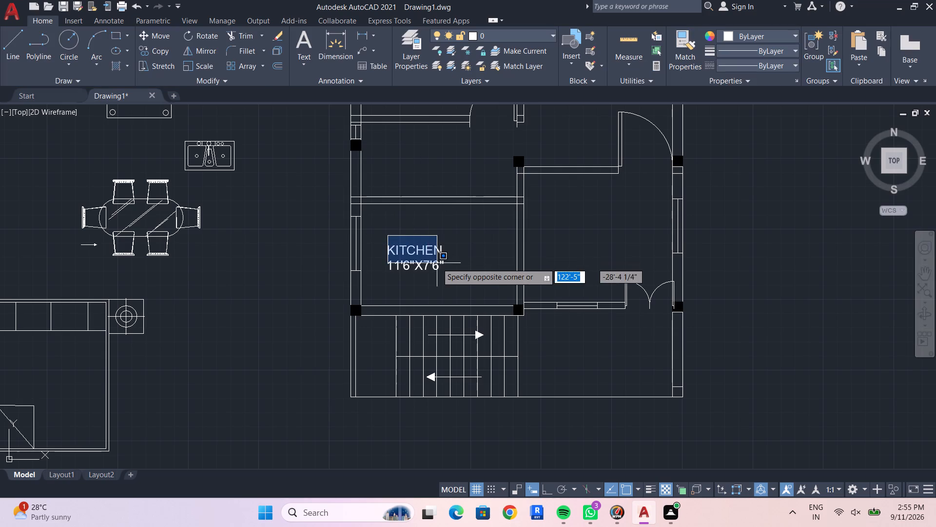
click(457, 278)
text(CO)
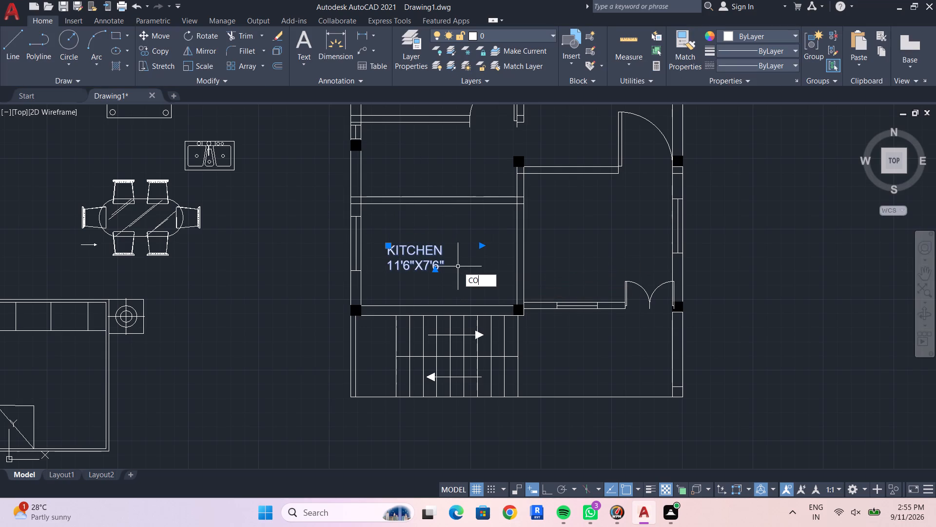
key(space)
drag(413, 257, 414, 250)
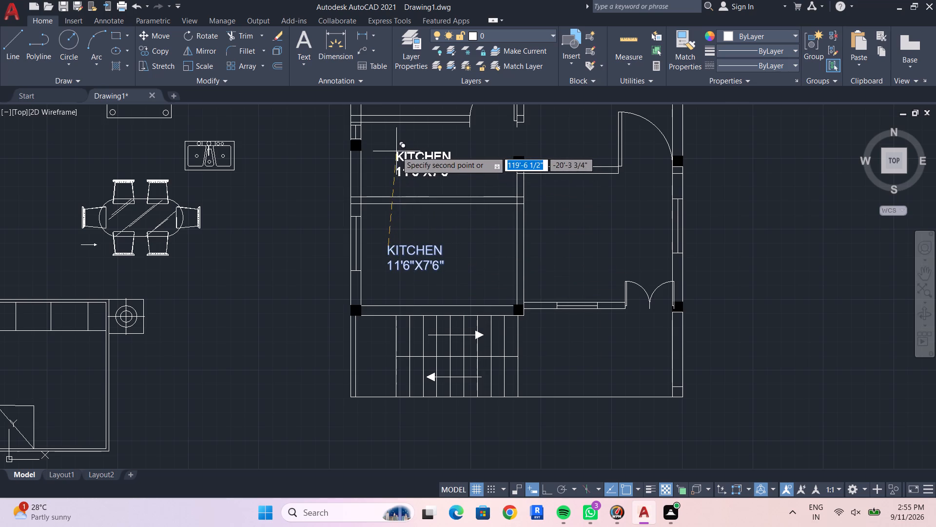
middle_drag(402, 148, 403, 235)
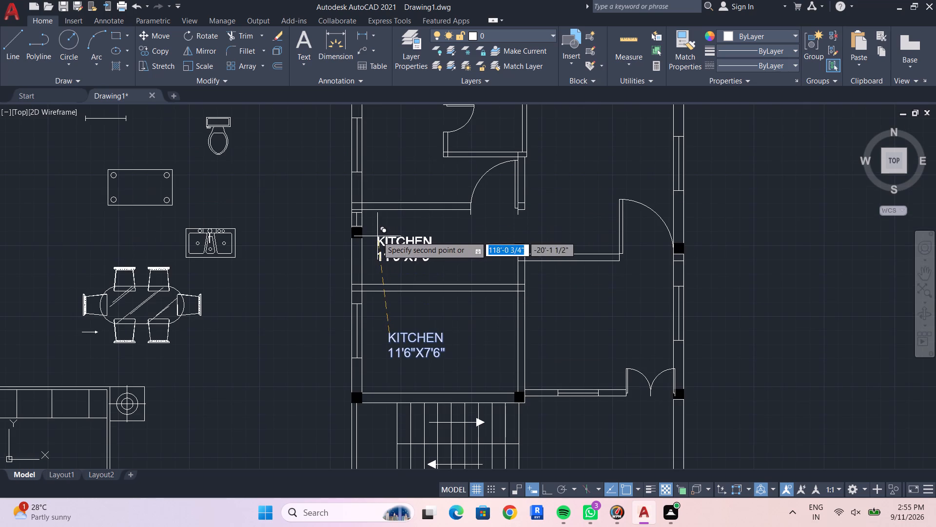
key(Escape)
Delete the KITCHEN room label from the lower left room above the staircase.
click(410, 338)
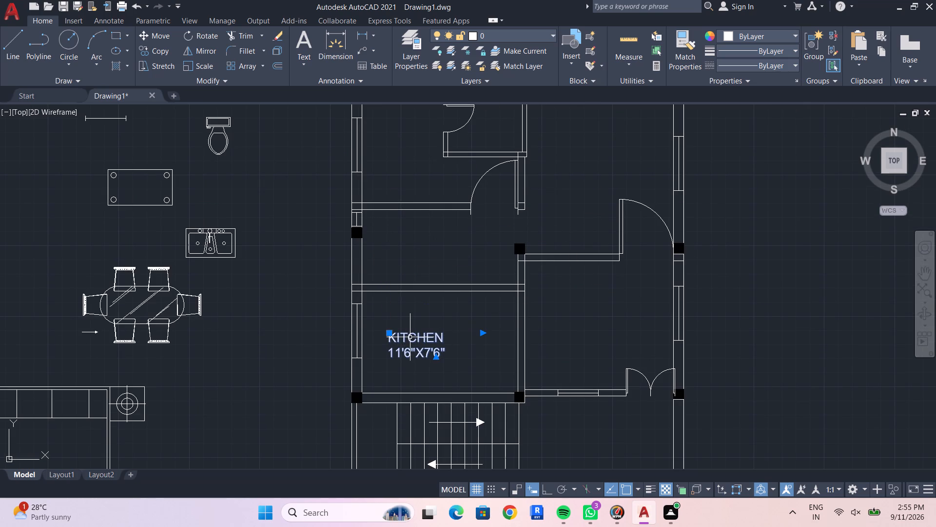
key(Delete)
key(Escape)
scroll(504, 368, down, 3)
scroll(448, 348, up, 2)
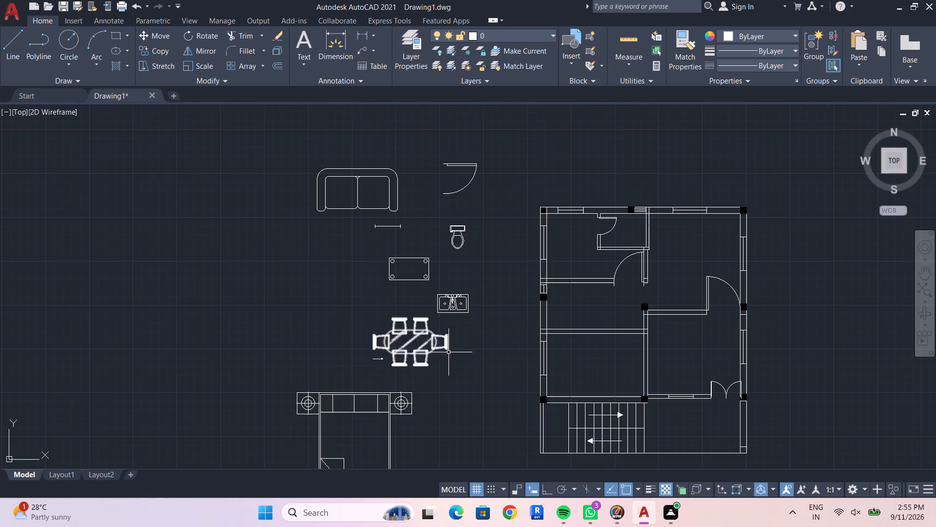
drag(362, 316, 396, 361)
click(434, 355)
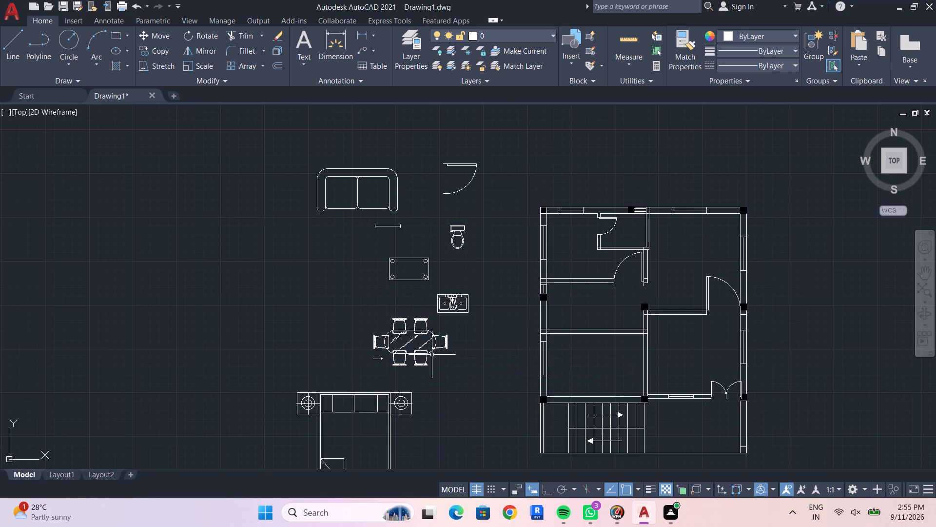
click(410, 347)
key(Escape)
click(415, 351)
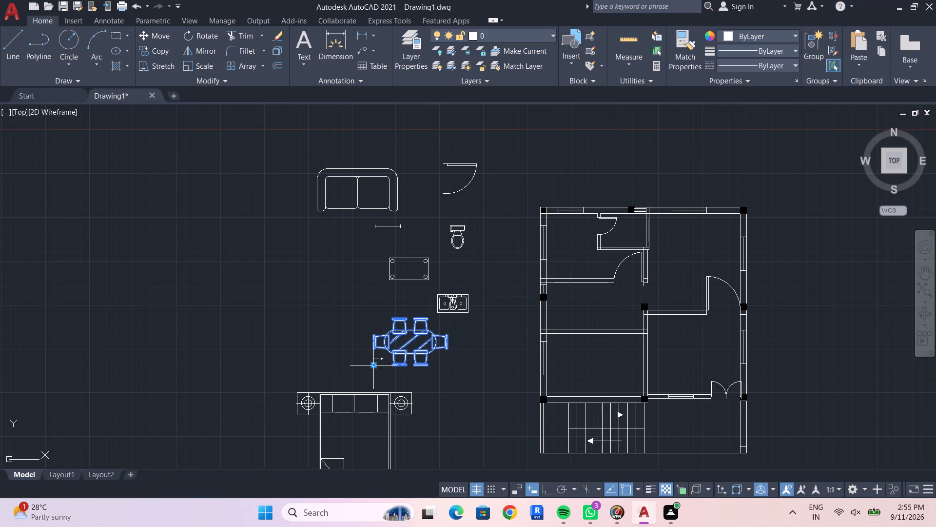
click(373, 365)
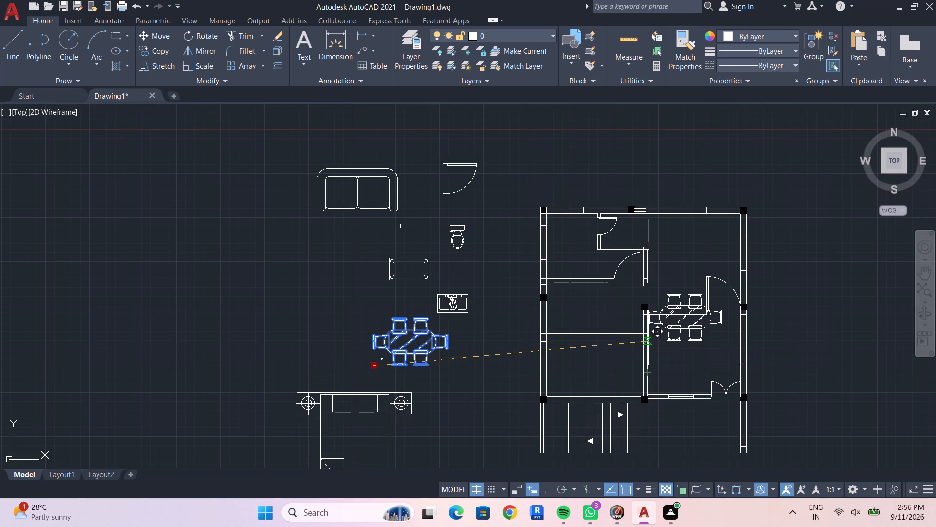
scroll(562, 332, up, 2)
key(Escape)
Scale down the six-seat dining table block beside the plan by picking the reduced size freehand.
middle_drag(398, 387, 405, 387)
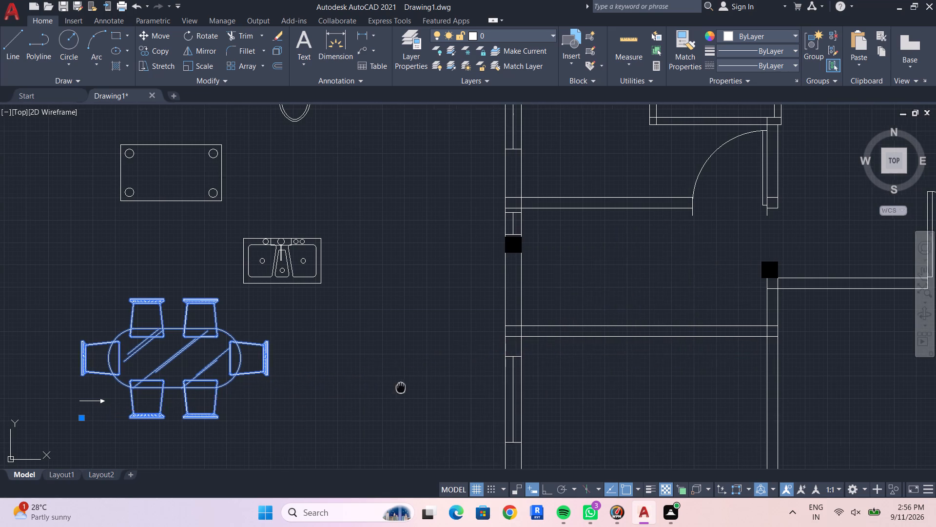
middle_drag(405, 387, 453, 367)
scroll(453, 386, down, 3)
text(SC)
key(space)
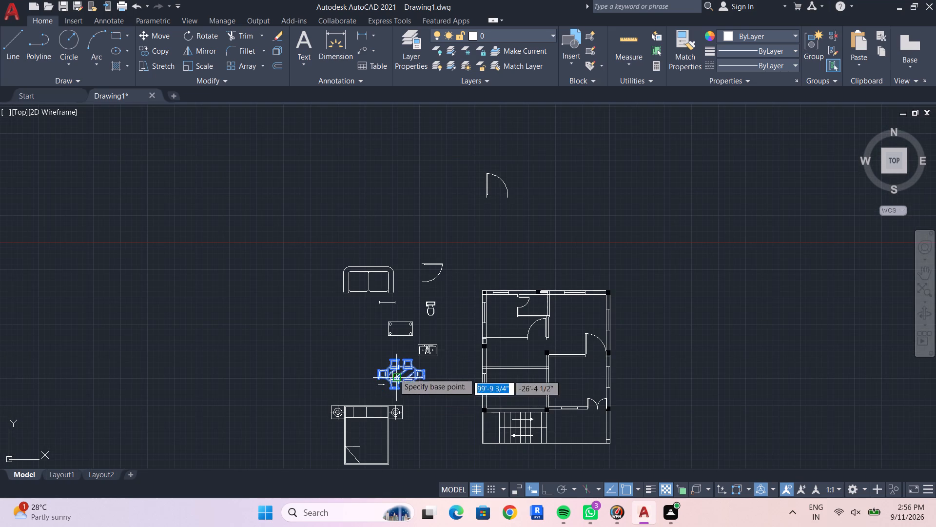
click(389, 377)
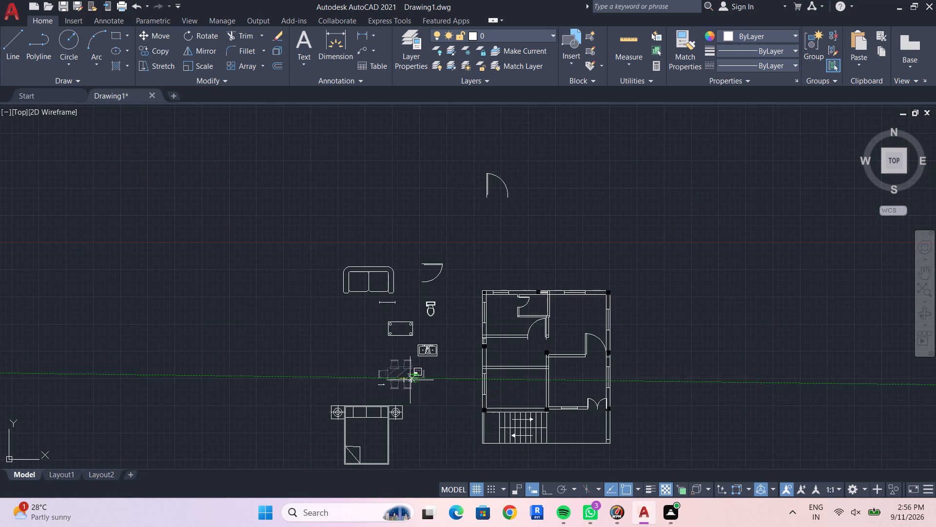
click(406, 377)
Move the dining table block into the left middle room, directly above the room next to the staircase.
click(402, 379)
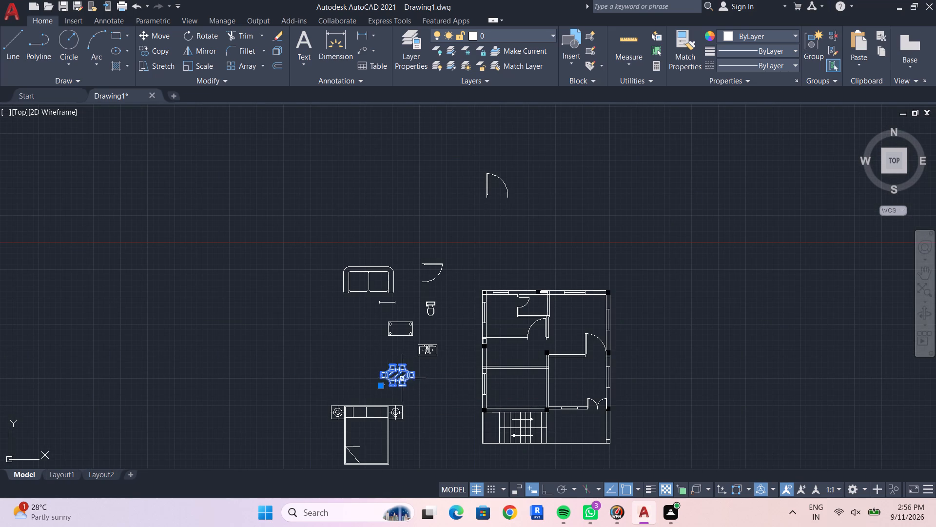
drag(384, 386, 392, 386)
scroll(493, 359, up, 4)
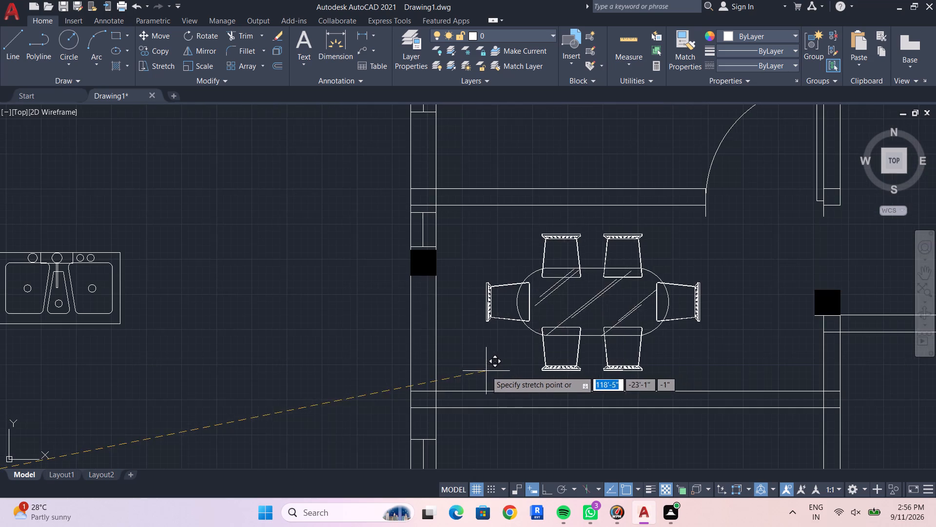
click(458, 359)
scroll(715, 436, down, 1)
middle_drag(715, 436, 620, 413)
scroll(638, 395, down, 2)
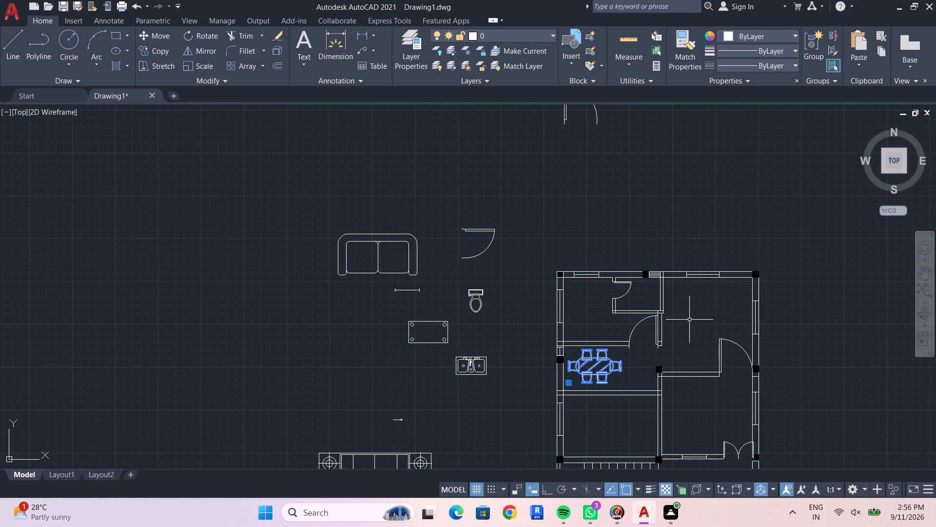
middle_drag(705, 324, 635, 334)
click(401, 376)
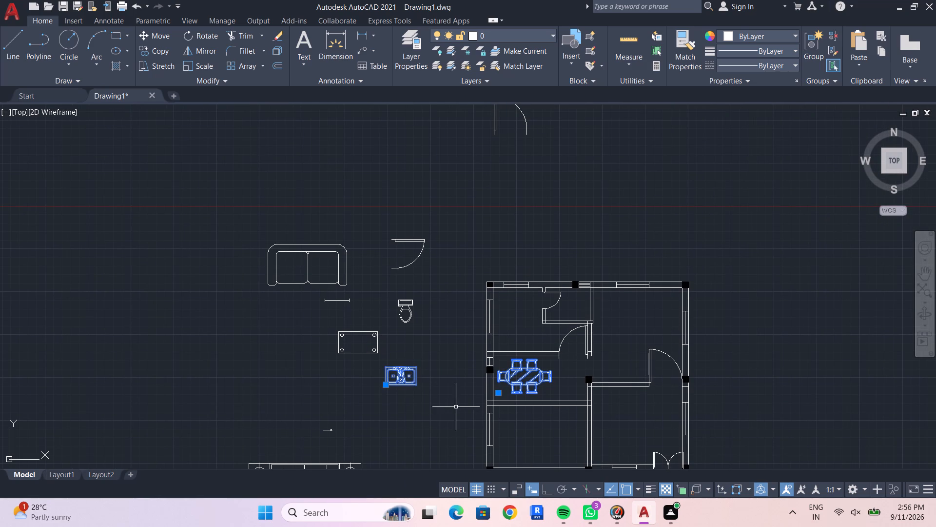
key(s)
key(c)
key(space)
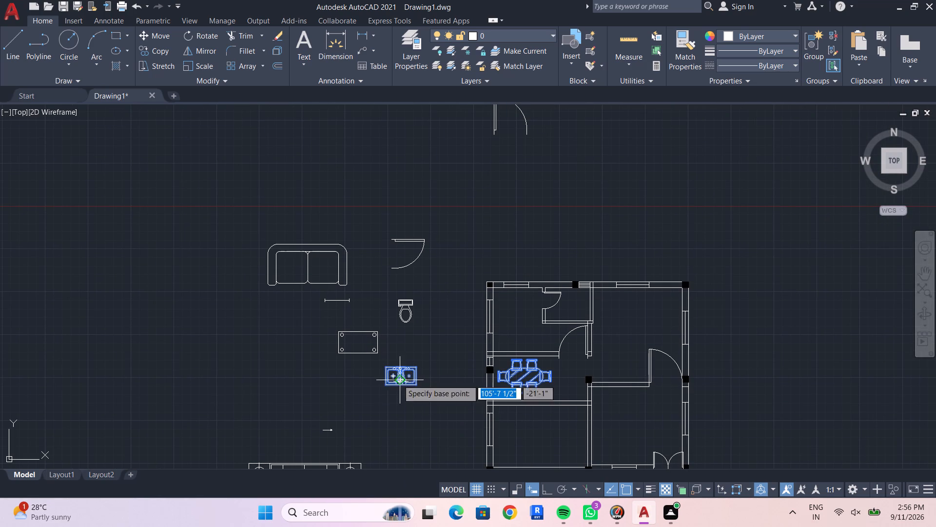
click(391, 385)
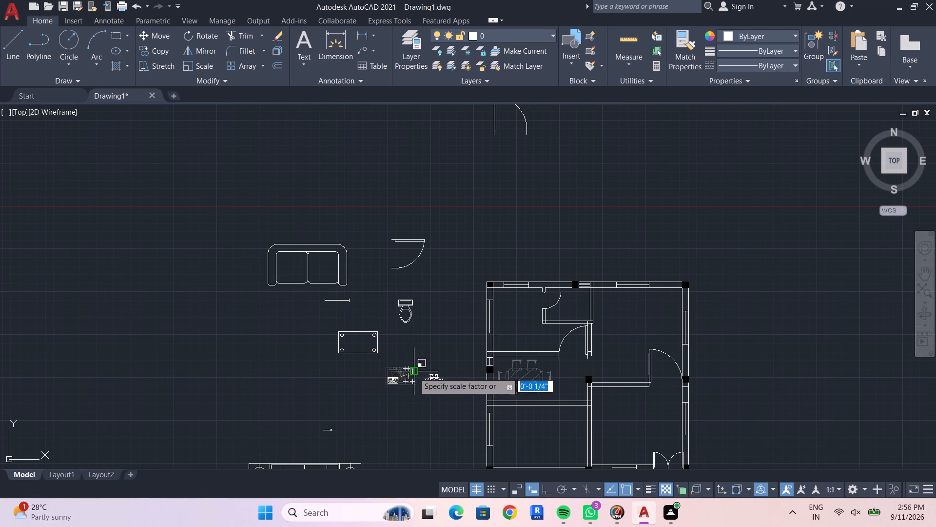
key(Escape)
Scale down the double-bowl sink block beside the plan from its lower left corner, picking the size freehand.
scroll(399, 394, up, 2)
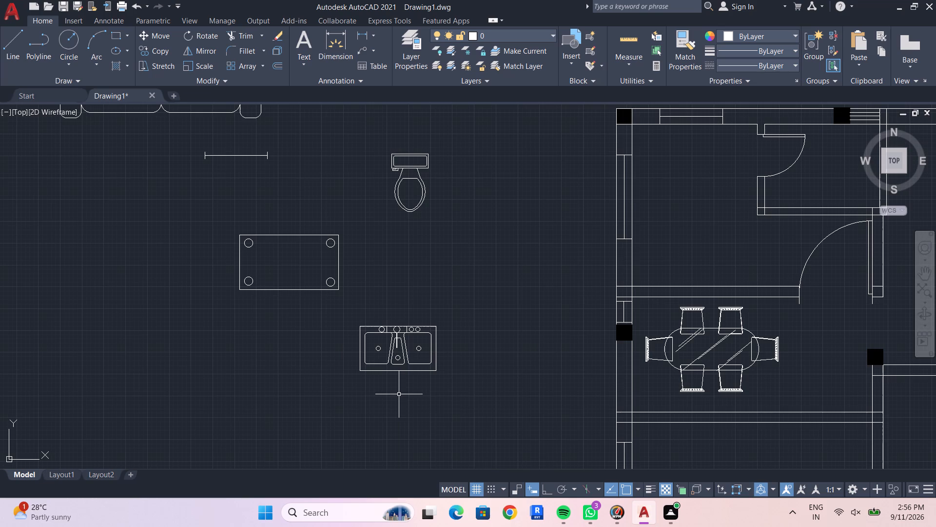
middle_drag(400, 402, 400, 412)
click(397, 372)
text(SC)
key(space)
drag(363, 383, 372, 380)
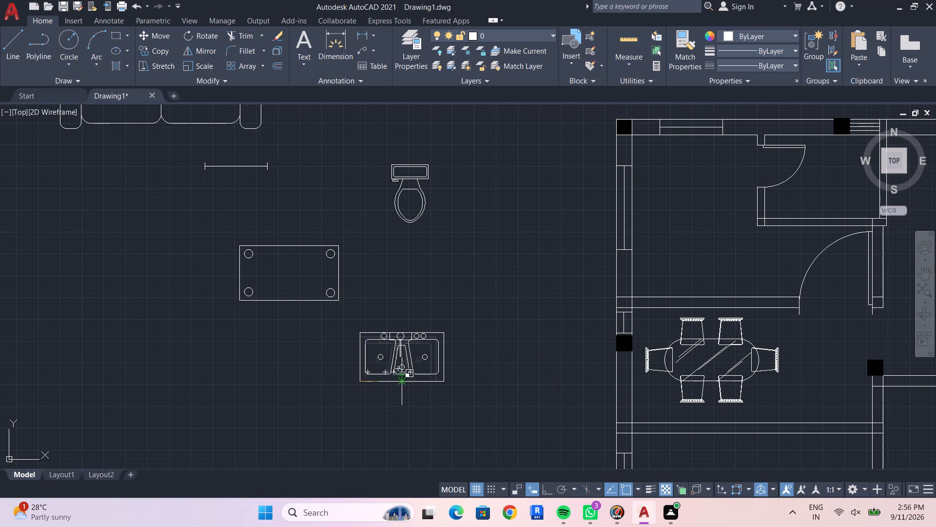
click(389, 389)
Copy the double-bowl sink into the middle of the lower left room above the staircase.
click(388, 371)
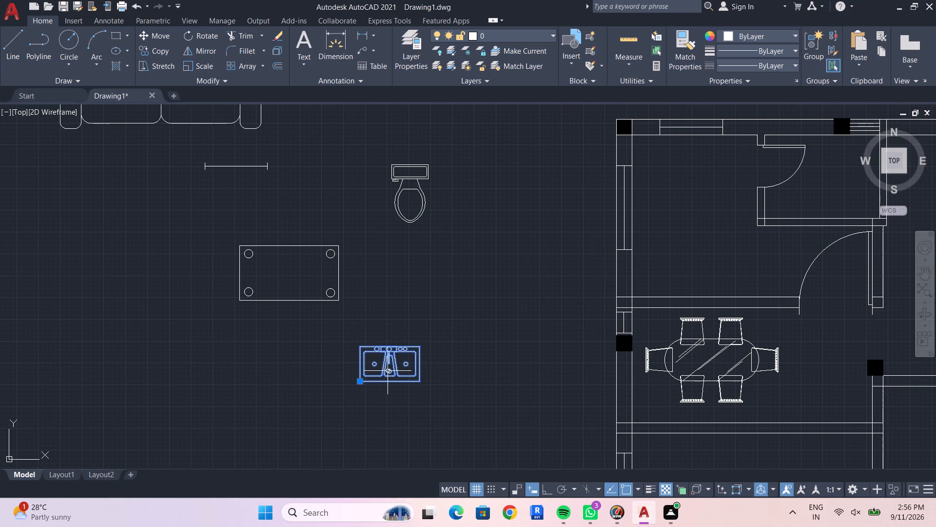
key(c)
text(O)
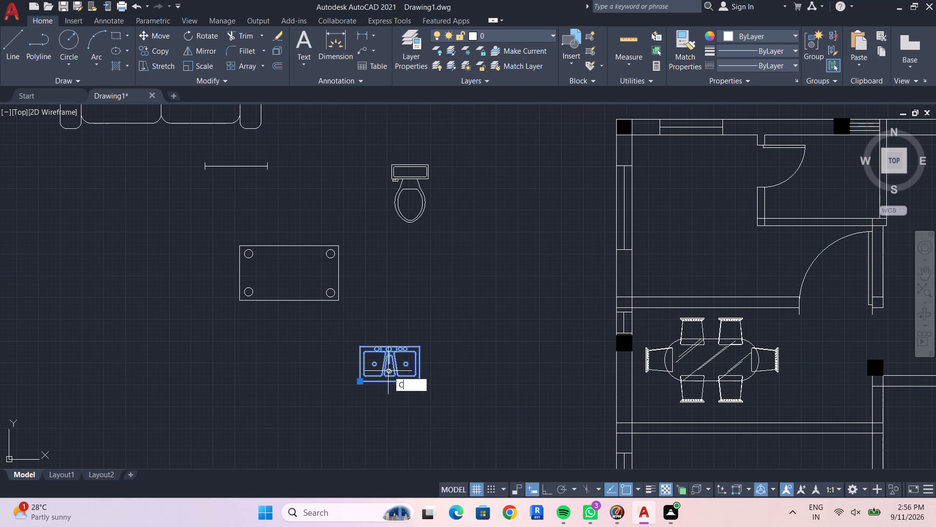
key(space)
click(390, 370)
middle_drag(734, 425, 608, 230)
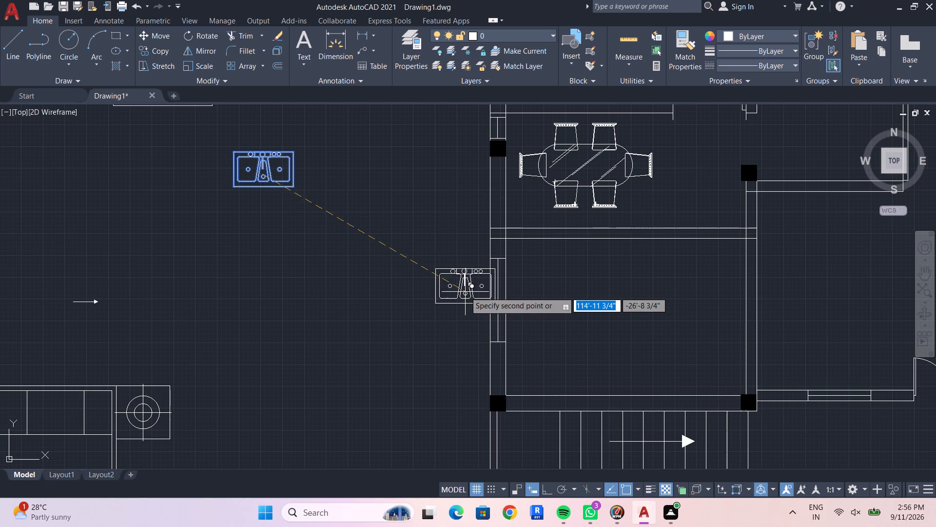
click(593, 326)
key(Escape)
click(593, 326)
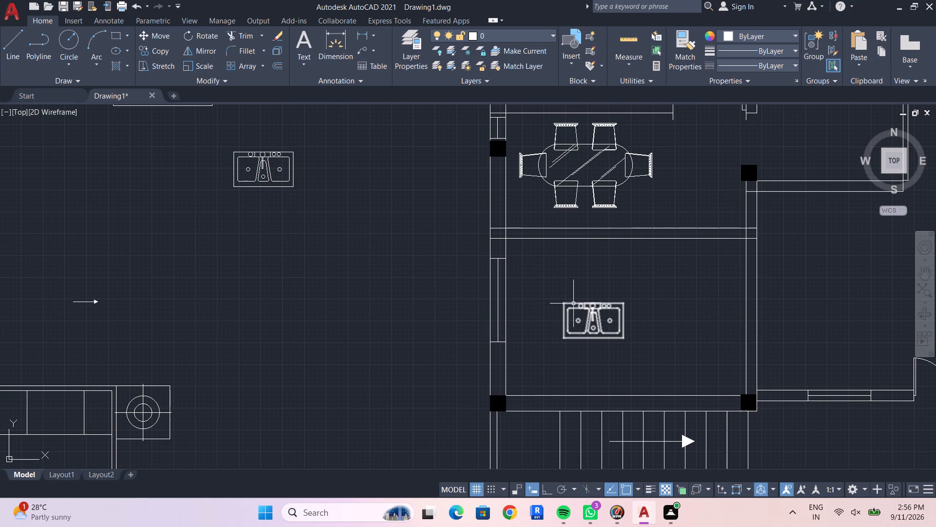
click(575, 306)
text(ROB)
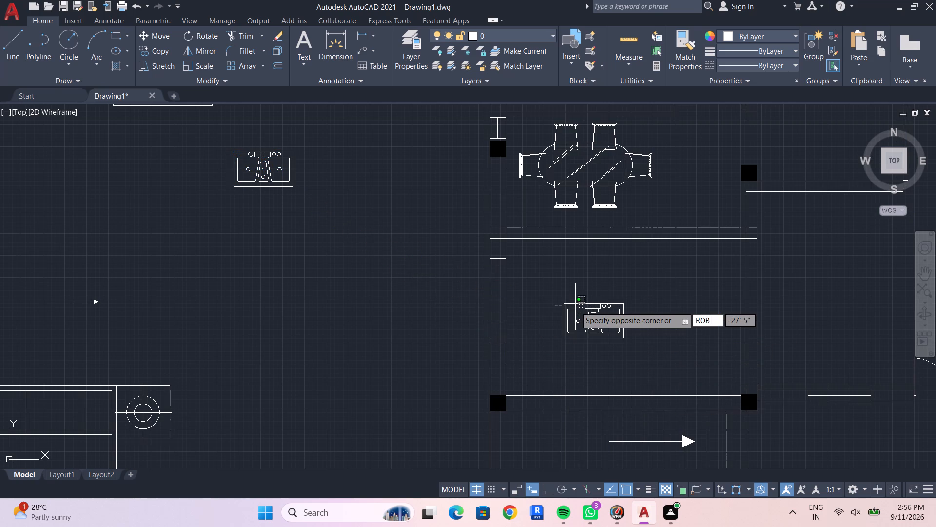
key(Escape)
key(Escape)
With Ortho on, rotate the copied sink to 270° about its upper left corner.
click(576, 307)
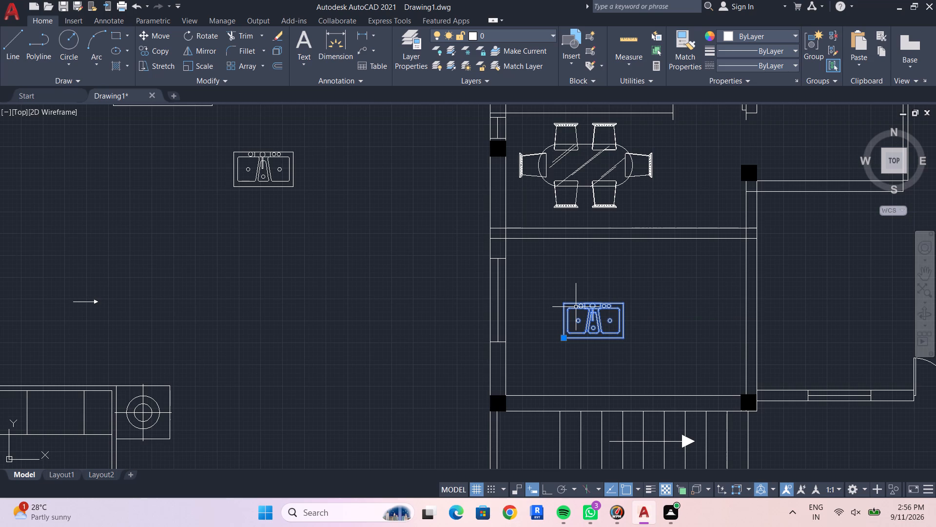
key(r)
text(O)
key(space)
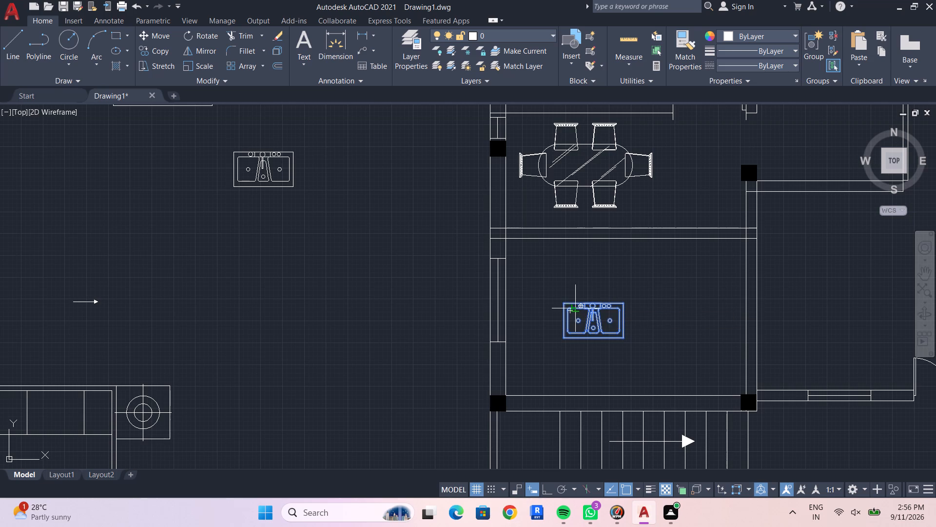
click(566, 303)
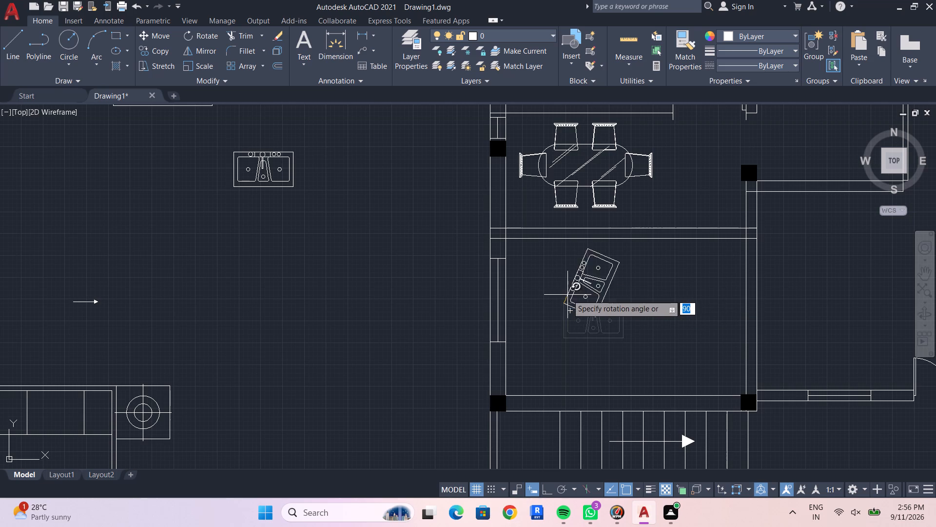
click(543, 490)
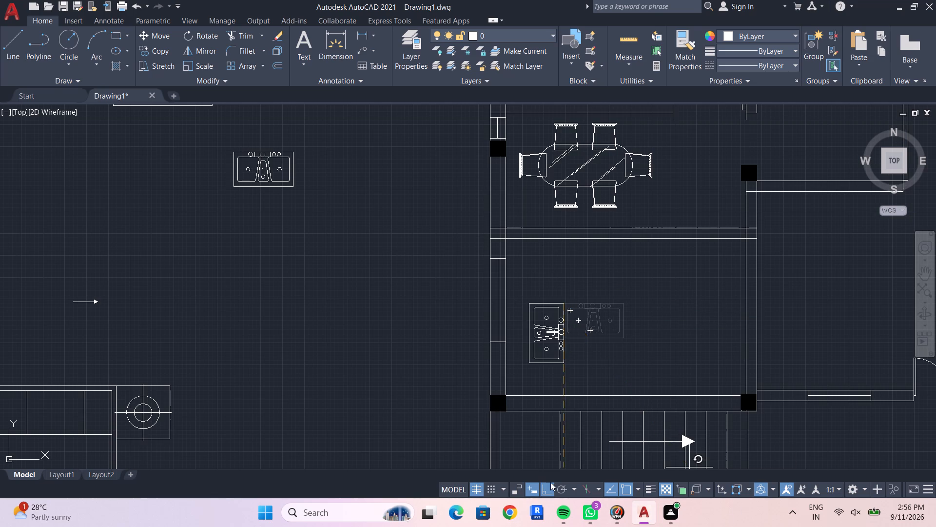
click(546, 355)
key(Escape)
click(546, 342)
key(Escape)
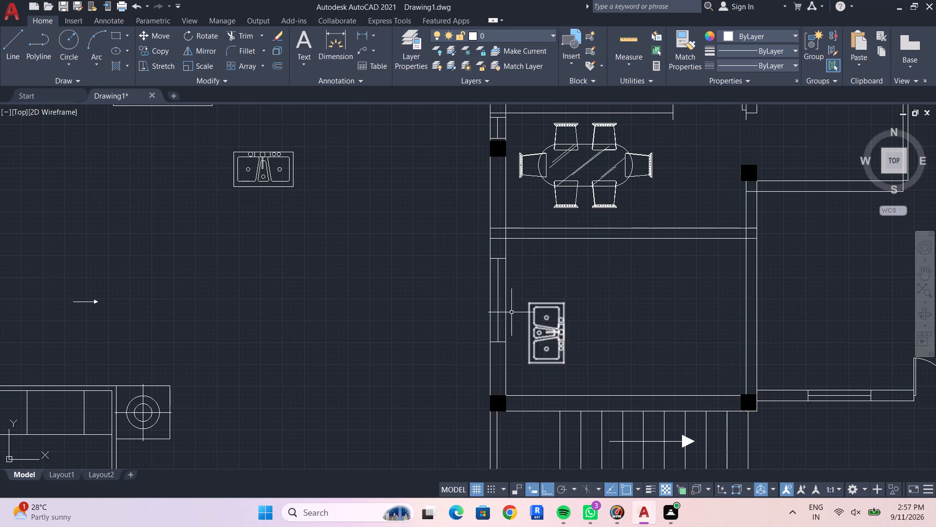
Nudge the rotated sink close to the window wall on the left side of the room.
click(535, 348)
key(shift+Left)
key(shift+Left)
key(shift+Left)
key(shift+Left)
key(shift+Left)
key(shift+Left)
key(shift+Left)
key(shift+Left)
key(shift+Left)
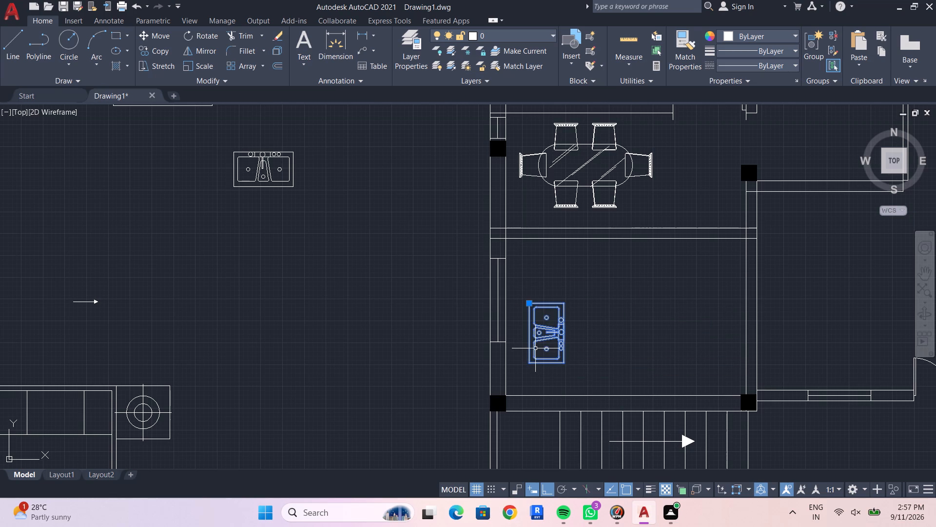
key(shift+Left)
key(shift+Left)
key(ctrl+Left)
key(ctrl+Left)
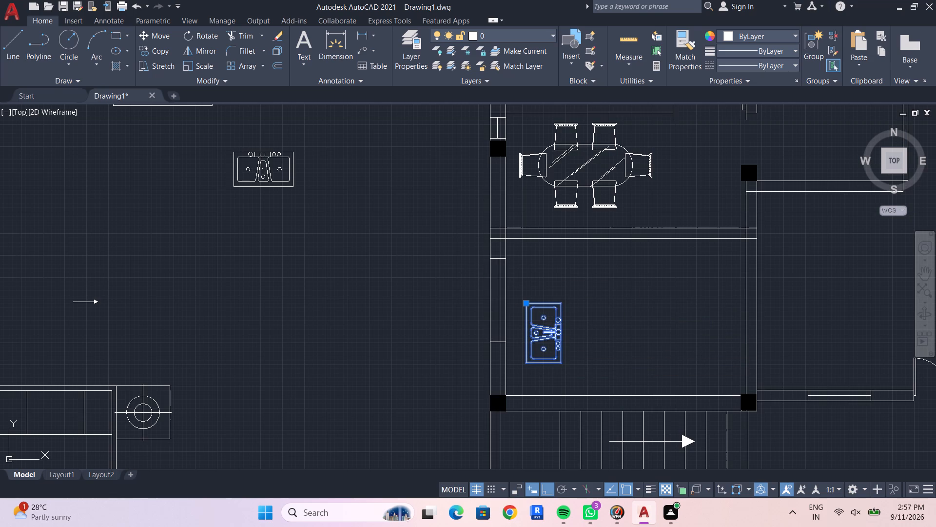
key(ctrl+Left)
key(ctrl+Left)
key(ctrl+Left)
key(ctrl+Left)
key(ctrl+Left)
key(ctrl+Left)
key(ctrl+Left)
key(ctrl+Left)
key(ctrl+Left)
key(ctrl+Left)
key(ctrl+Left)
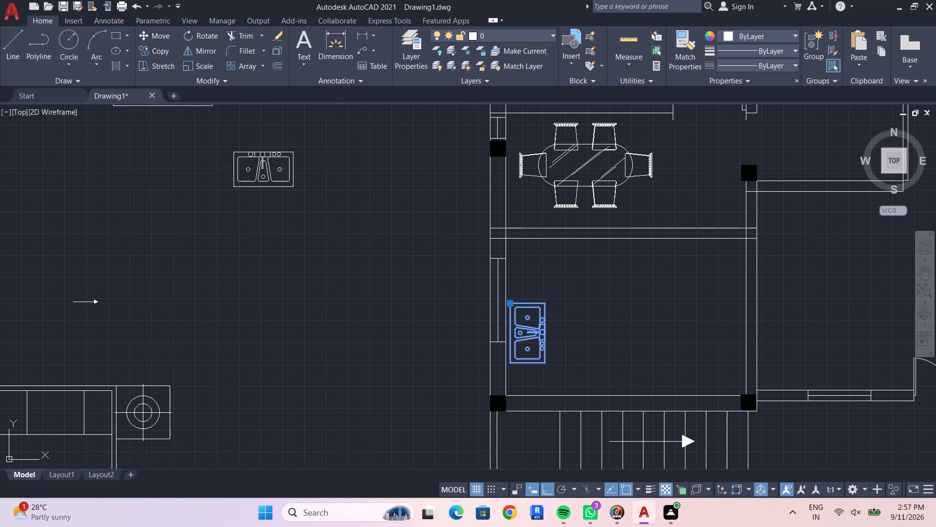
Nudge the rotated sink away from the window wall, back into the room's open floor.
key(ctrl+Right)
key(ctrl+Right)
key(ctrl+Right)
key(ctrl+Right)
key(ctrl+Right)
key(ctrl+Right)
key(ctrl+Right)
key(ctrl+Right)
key(ctrl+Right)
key(ctrl+Right)
key(ctrl+Right)
key(ctrl+Right)
key(ctrl+Right)
key(ctrl+Right)
key(ctrl+Right)
key(ctrl+Right)
key(ctrl+Right)
key(ctrl+Right)
key(ctrl+Right)
key(ctrl+Right)
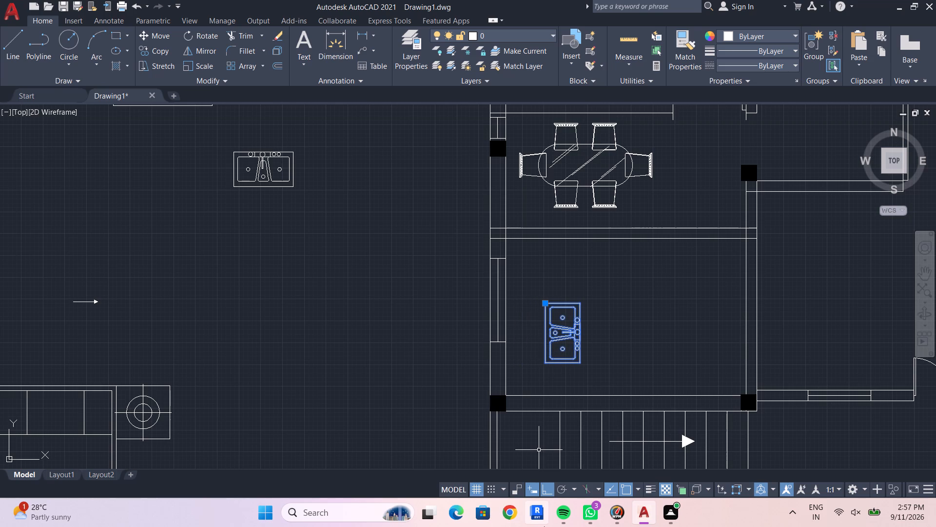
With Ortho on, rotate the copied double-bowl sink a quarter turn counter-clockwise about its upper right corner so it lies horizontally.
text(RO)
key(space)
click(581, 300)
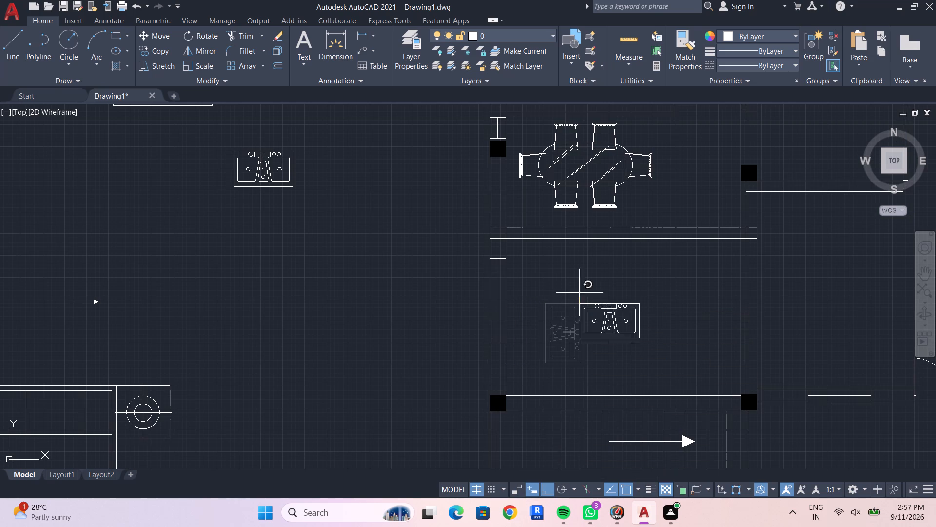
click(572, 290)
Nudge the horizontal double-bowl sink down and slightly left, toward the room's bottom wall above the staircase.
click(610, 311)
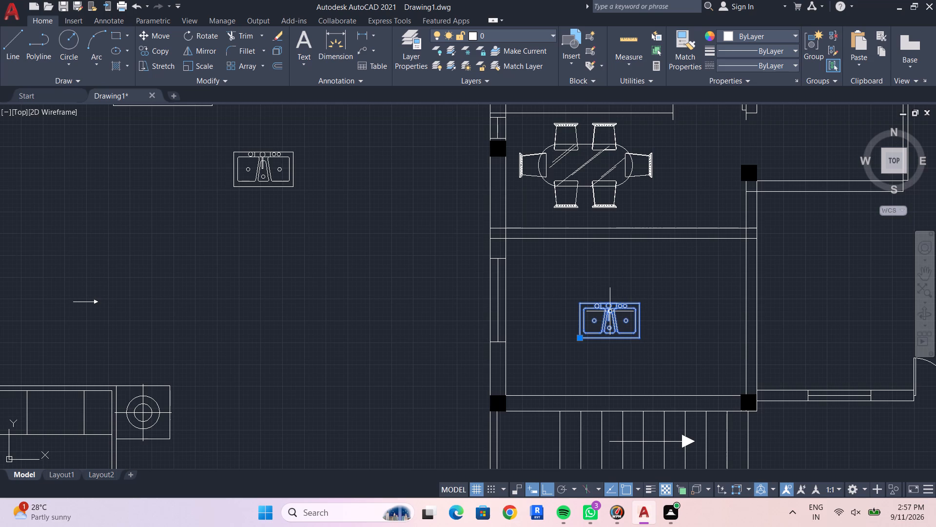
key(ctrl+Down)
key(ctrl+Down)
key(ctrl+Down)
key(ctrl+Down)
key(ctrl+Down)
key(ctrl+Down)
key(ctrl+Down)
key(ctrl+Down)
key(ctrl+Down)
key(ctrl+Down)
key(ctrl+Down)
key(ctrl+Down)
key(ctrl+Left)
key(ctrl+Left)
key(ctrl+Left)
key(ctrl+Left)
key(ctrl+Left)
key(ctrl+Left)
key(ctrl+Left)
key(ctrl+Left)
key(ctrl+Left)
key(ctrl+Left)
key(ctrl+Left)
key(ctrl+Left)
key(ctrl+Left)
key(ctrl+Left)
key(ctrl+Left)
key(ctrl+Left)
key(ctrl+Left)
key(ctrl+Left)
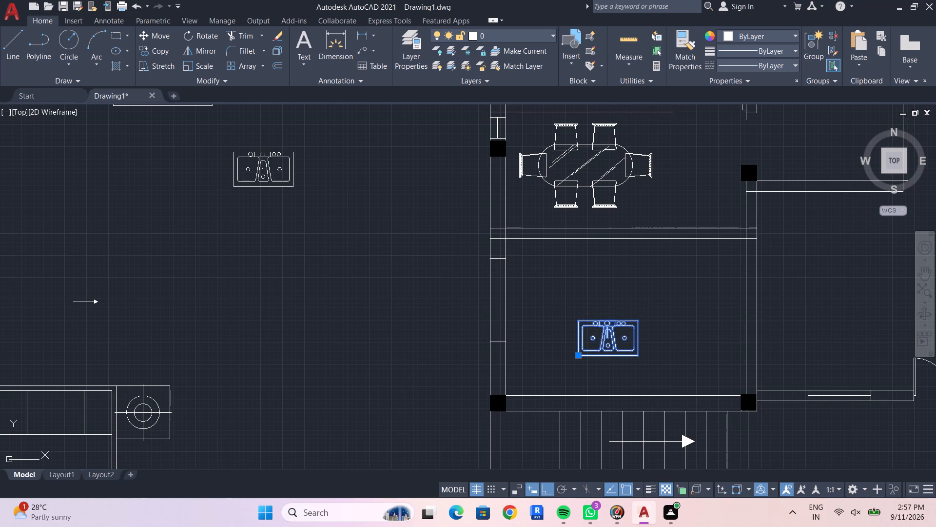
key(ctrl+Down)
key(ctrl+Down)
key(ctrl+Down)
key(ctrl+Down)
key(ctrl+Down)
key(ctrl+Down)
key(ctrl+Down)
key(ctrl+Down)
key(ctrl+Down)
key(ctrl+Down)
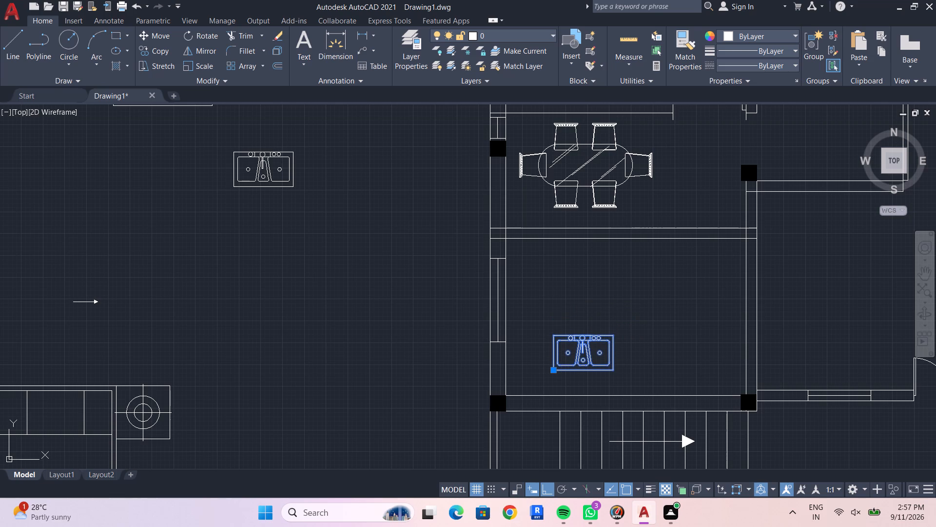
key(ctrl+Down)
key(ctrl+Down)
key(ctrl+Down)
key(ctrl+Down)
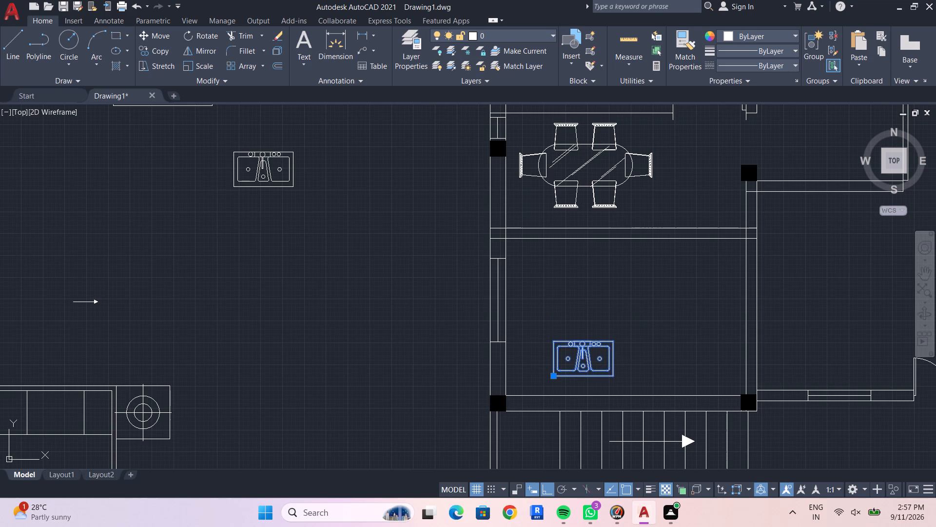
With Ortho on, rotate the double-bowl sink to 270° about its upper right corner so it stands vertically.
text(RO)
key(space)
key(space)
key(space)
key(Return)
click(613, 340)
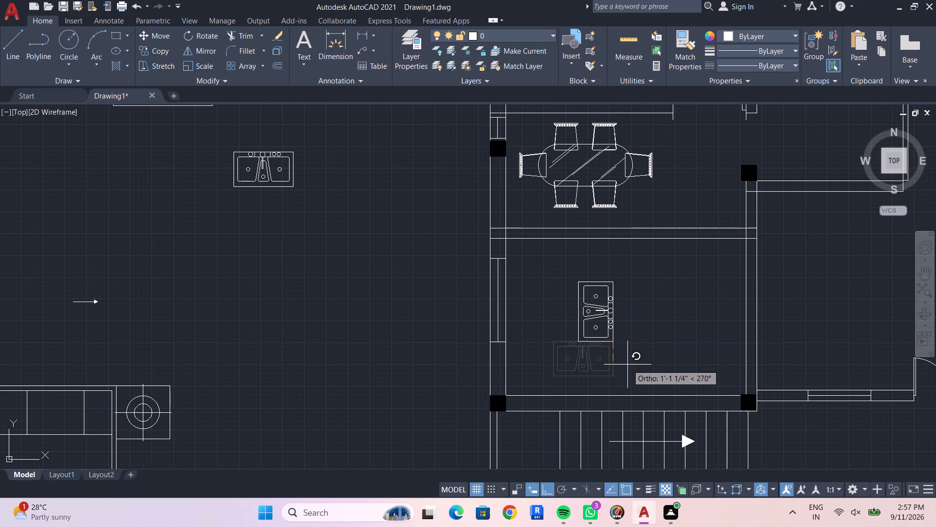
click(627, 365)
Nudge the vertical double-bowl sink left and slightly up until it sits against the window wall, alongside the window.
click(580, 332)
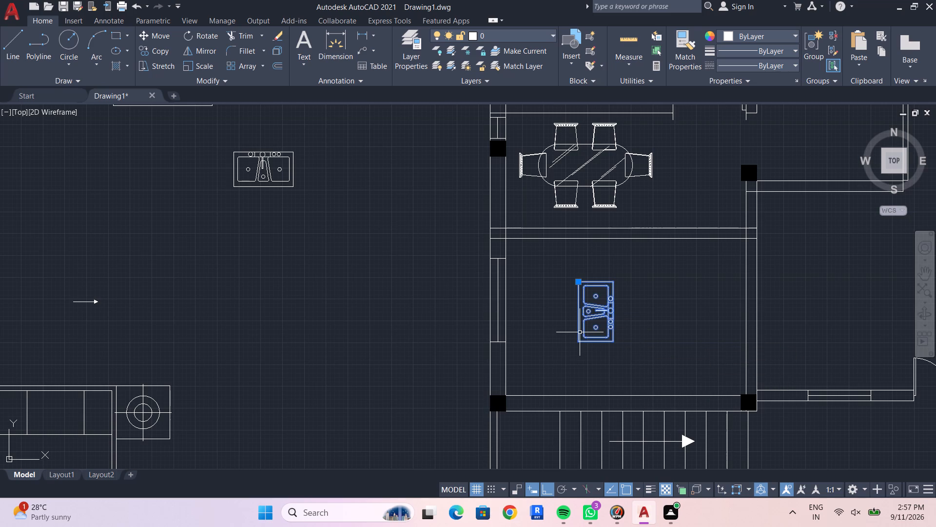
key(ctrl+Left)
key(ctrl+Left)
key(ctrl+Left)
key(ctrl+Left)
key(ctrl+Left)
key(ctrl+Left)
key(ctrl+Left)
key(ctrl+Left)
key(ctrl+Left)
key(ctrl+Left)
key(ctrl+Left)
key(ctrl+Left)
key(ctrl+Left)
key(ctrl+Left)
key(ctrl+Left)
key(ctrl+Left)
key(ctrl+Left)
key(ctrl+Left)
key(ctrl+Left)
key(ctrl+Left)
key(ctrl+Down)
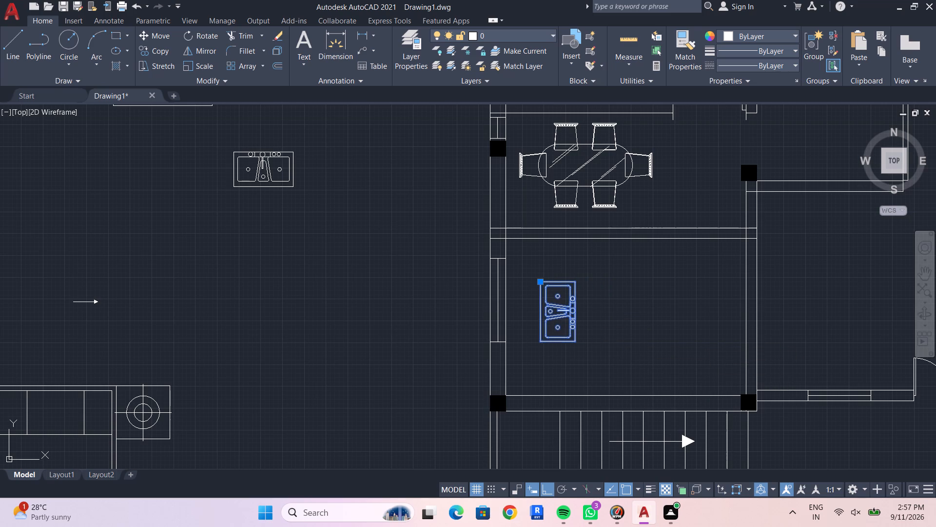
key(ctrl+Left)
key(ctrl+Left)
key(ctrl+Left)
key(ctrl+Left)
key(ctrl+Left)
key(ctrl+Left)
key(ctrl+Left)
key(ctrl+Left)
key(ctrl+Left)
key(ctrl+Left)
key(ctrl+Left)
key(ctrl+Left)
key(ctrl+Left)
key(ctrl+Left)
key(ctrl+Left)
key(ctrl+Left)
key(ctrl+Left)
key(ctrl+Left)
key(ctrl+Left)
key(ctrl+Down)
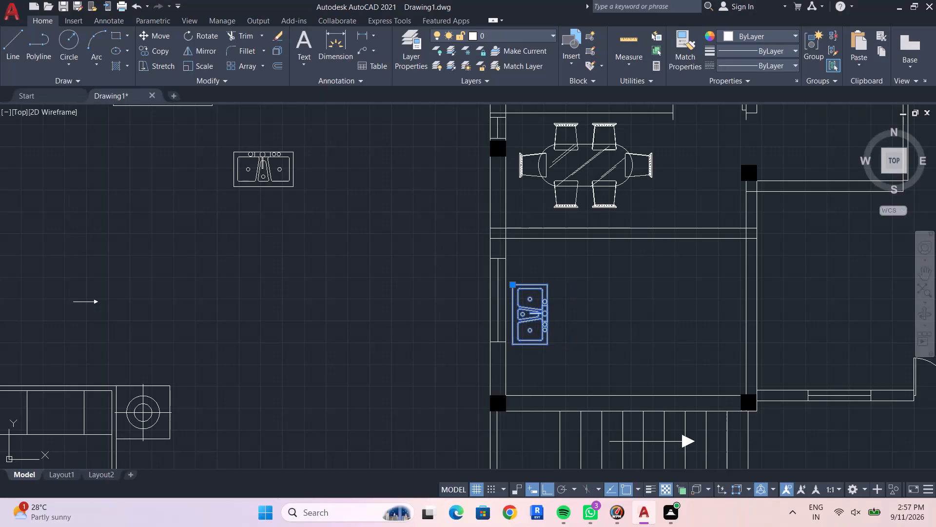
key(ctrl+Up)
key(ctrl+Up)
key(ctrl+Up)
key(ctrl+Up)
key(ctrl+Up)
key(ctrl+Up)
key(ctrl+Up)
key(ctrl+Left)
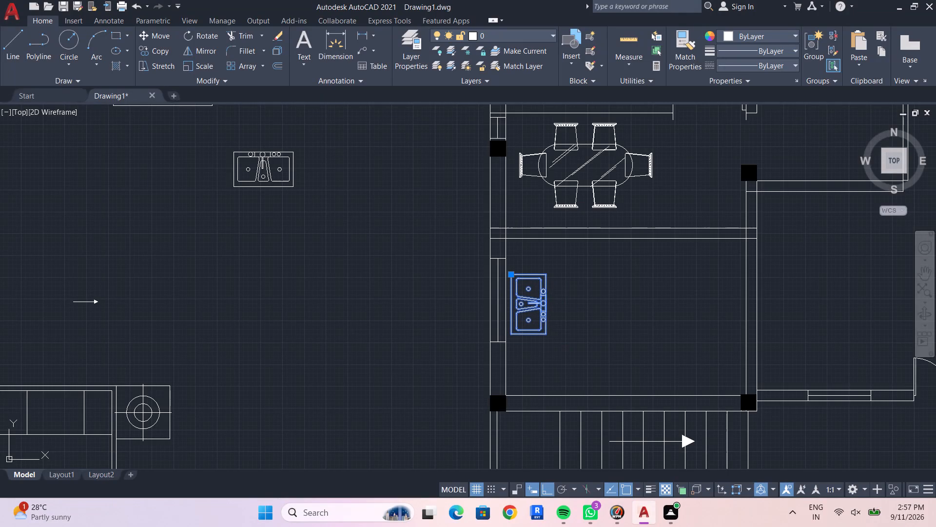
key(ctrl+Left)
key(ctrl+Left)
key(ctrl+Up)
key(ctrl+Up)
key(ctrl+Left)
key(ctrl+Left)
key(ctrl+Right)
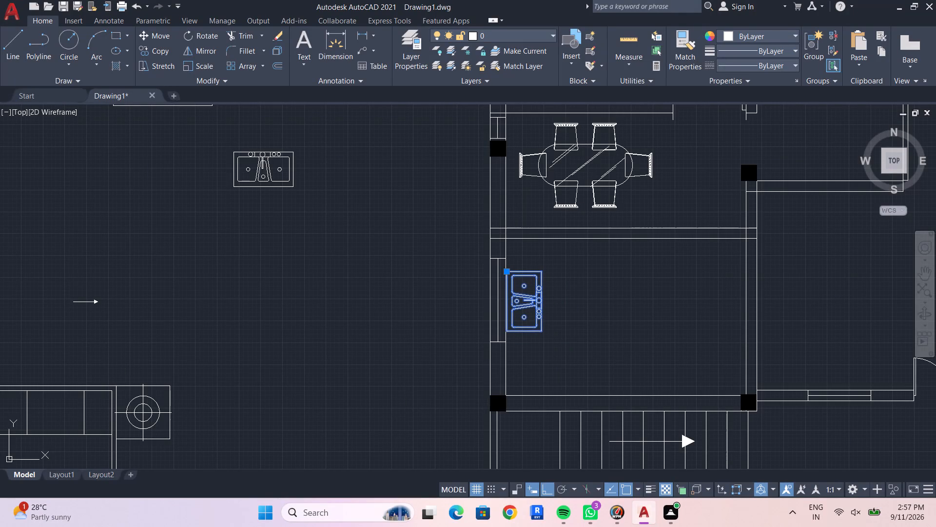
key(ctrl+Up)
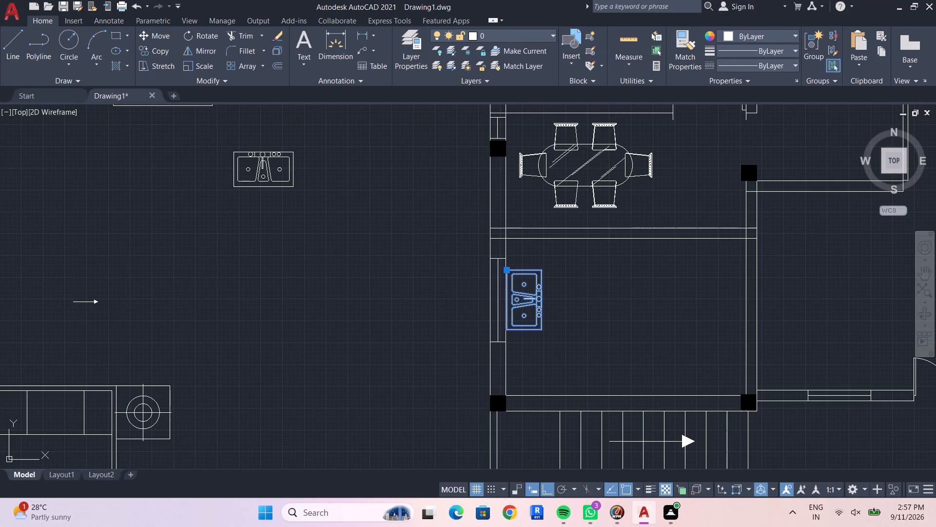
key(grave)
key(Escape)
Insert the square single-bowl sink block A$C027E3D… from the kitchen-sink drawing in DesignCenter, left of the loose rectangular table, and close DesignCenter.
scroll(427, 413, down, 1)
middle_drag(427, 413, 501, 404)
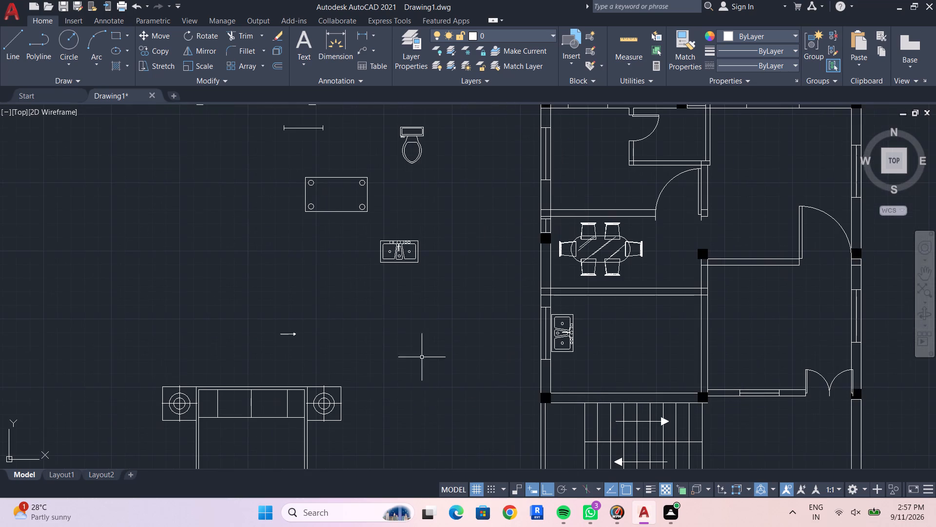
key(Escape)
middle_drag(422, 343, 425, 486)
scroll(453, 386, down, 2)
middle_drag(457, 387, 478, 351)
scroll(469, 331, up, 1)
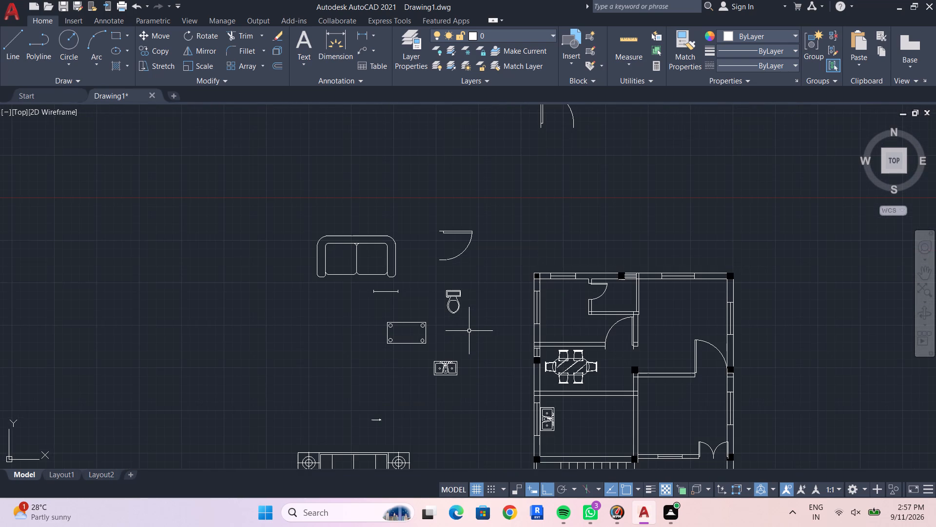
key(ctrl+2)
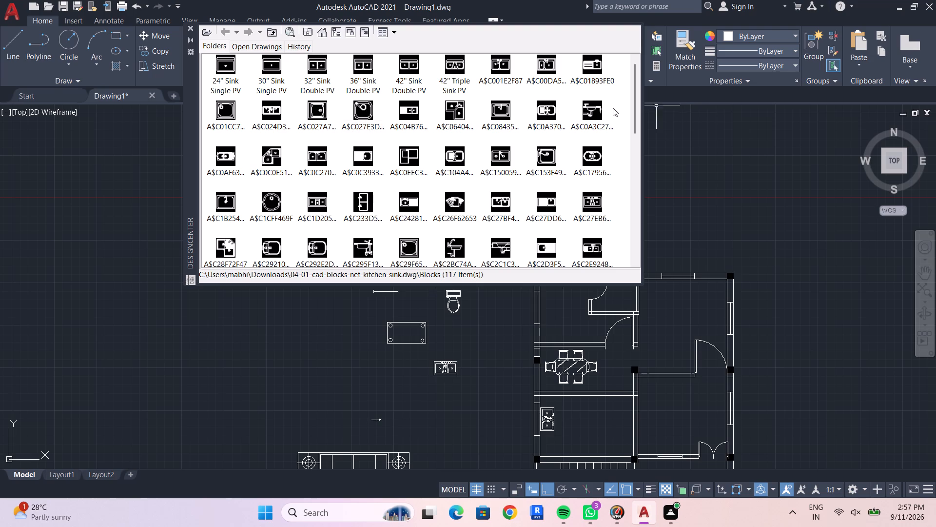
drag(369, 109, 356, 276)
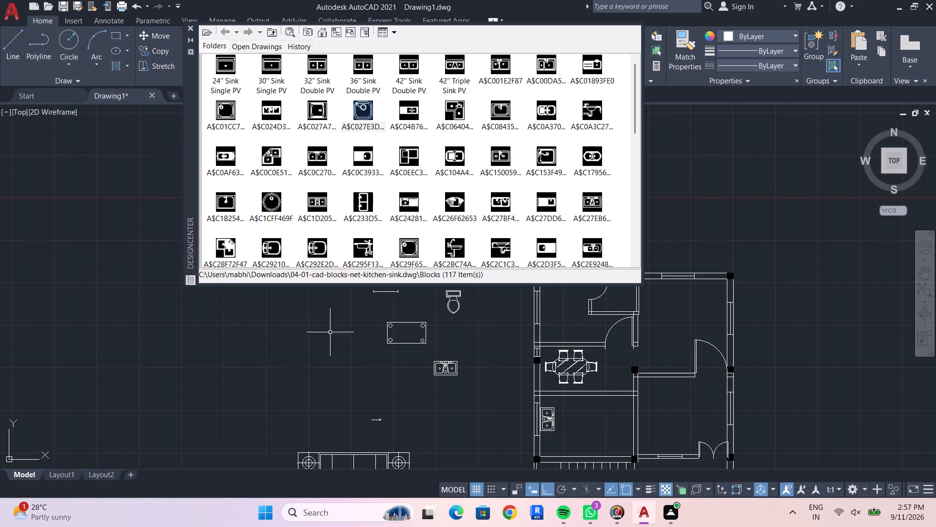
drag(363, 106, 315, 362)
key(Escape)
click(191, 31)
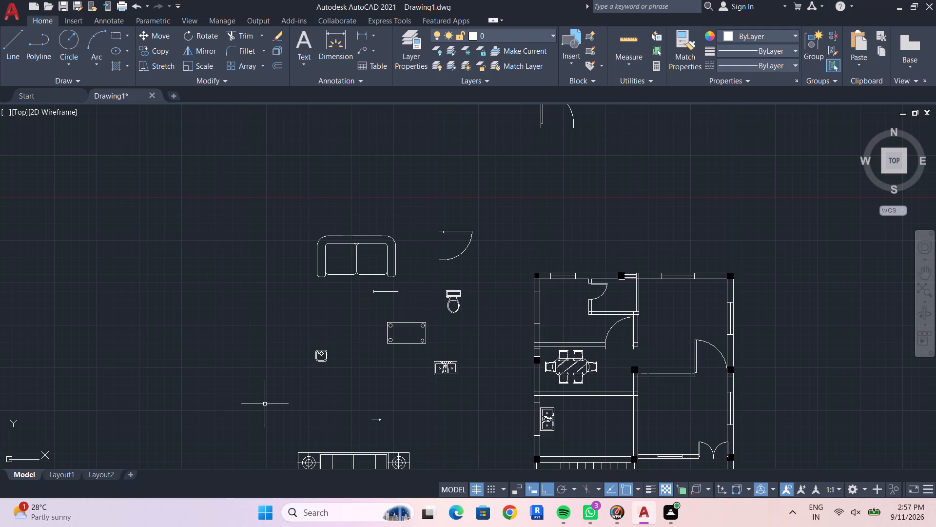
With Ortho on, rotate the small single-bowl sink a quarter turn clockwise in place.
click(317, 357)
text(RO)
key(space)
drag(324, 355, 331, 358)
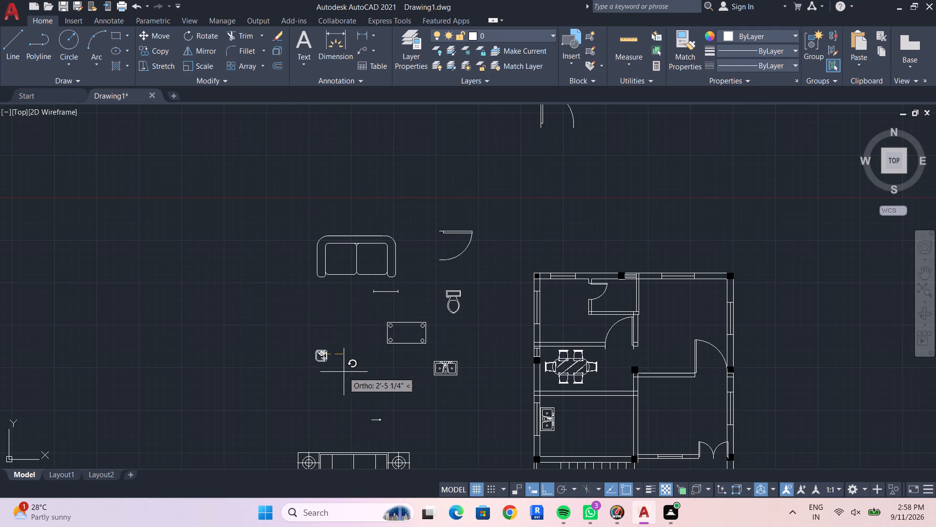
click(333, 398)
key(Escape)
With Ortho off, copy the small single-bowl sink against the window wall, just below the double-bowl sink in the lower left room.
drag(305, 329, 335, 378)
click(335, 378)
key(c)
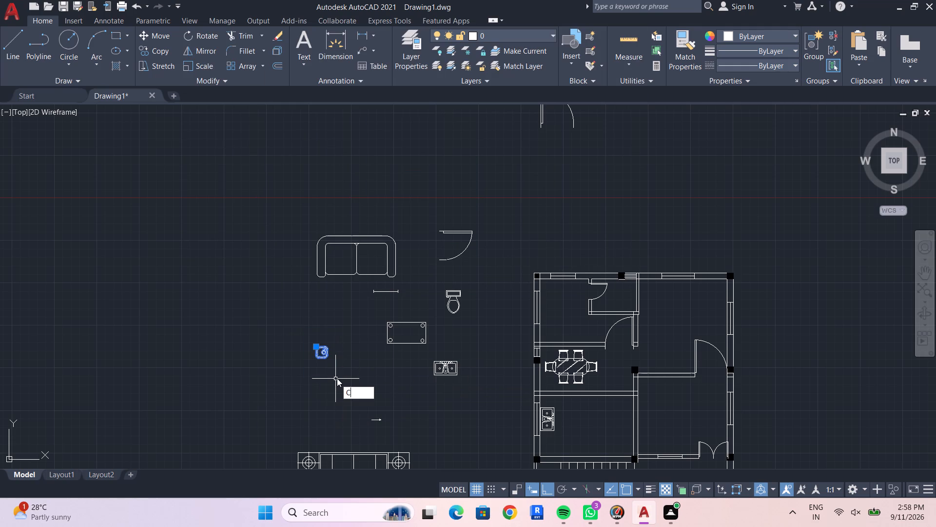
text(O)
key(space)
click(322, 347)
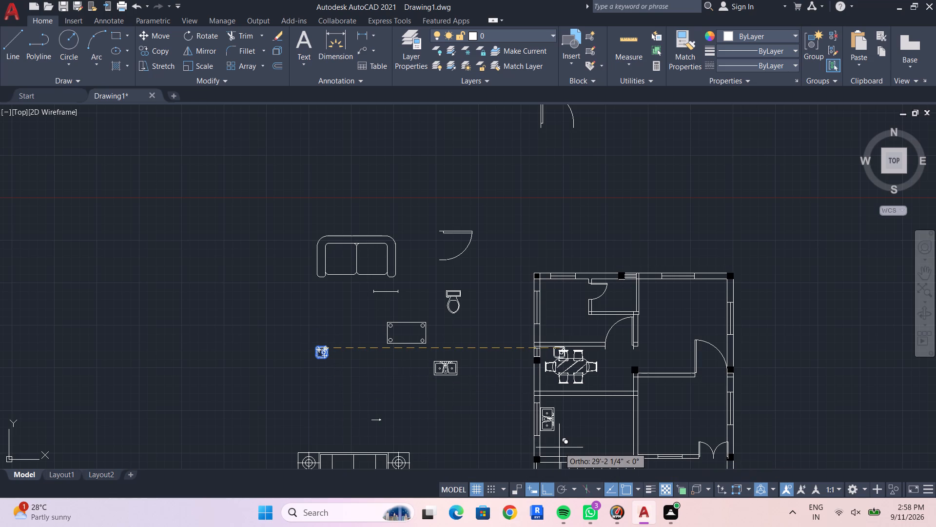
key(F8)
scroll(575, 482, up, 2)
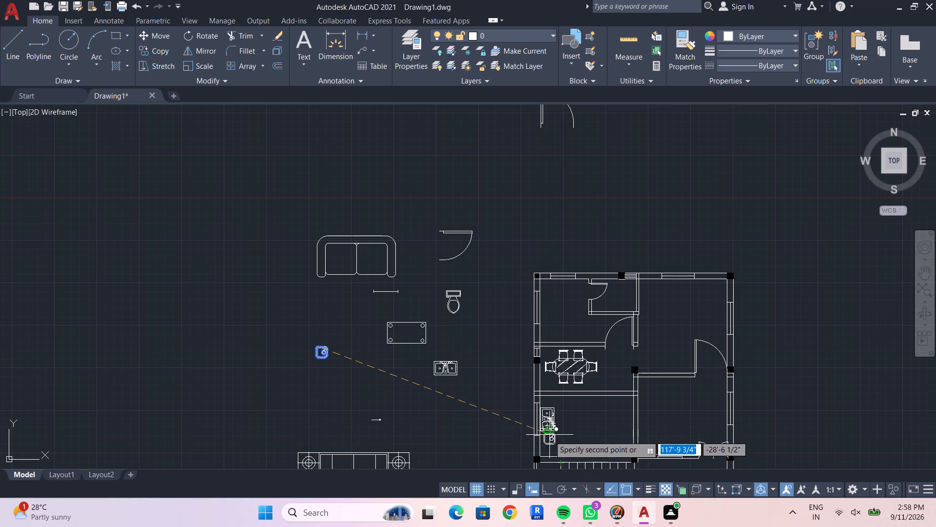
scroll(549, 436, up, 2)
middle_drag(541, 431, 527, 270)
scroll(542, 365, up, 1)
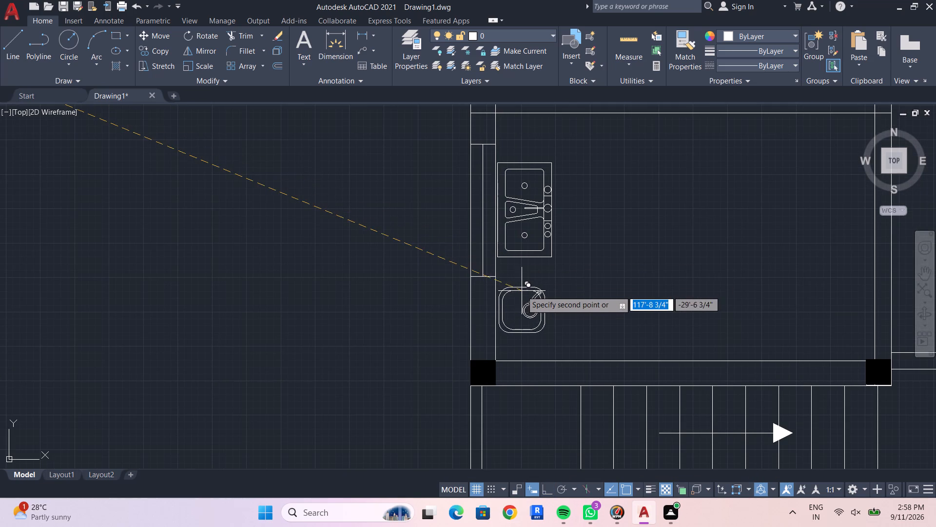
scroll(522, 291, up, 1)
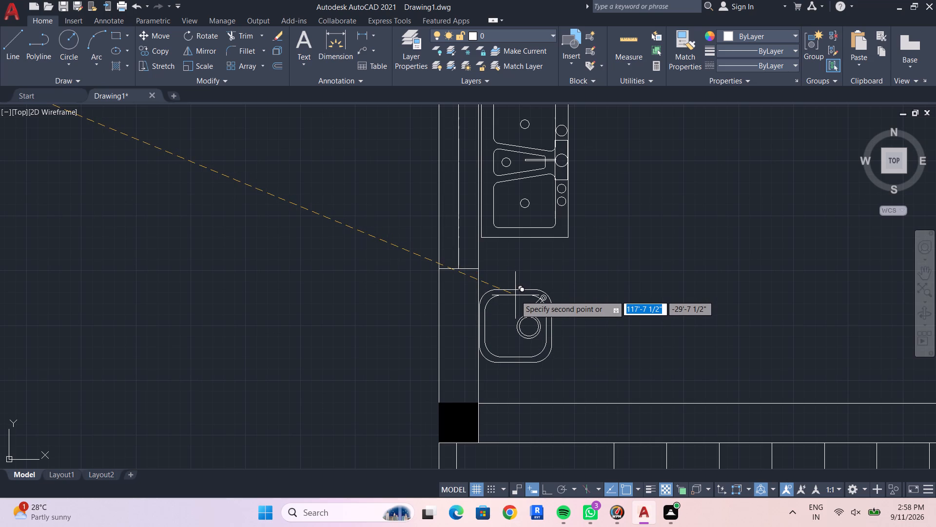
click(515, 311)
key(Escape)
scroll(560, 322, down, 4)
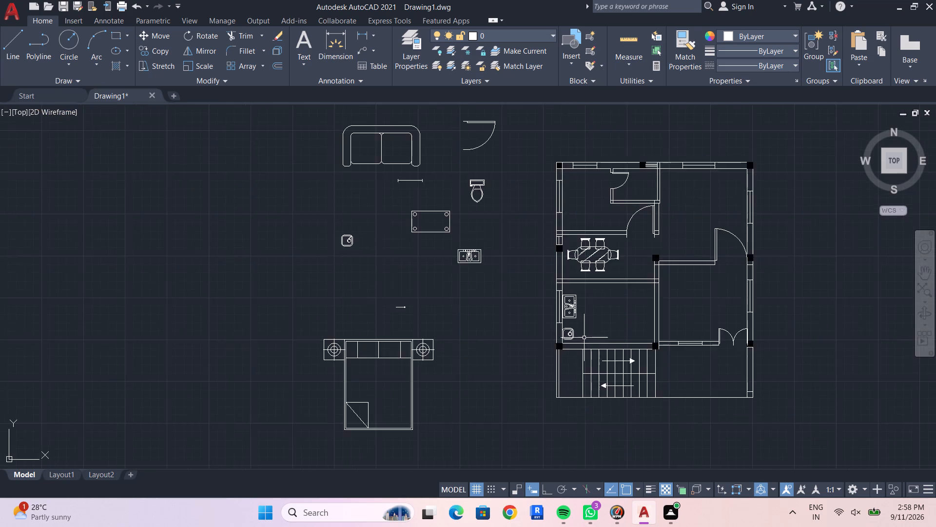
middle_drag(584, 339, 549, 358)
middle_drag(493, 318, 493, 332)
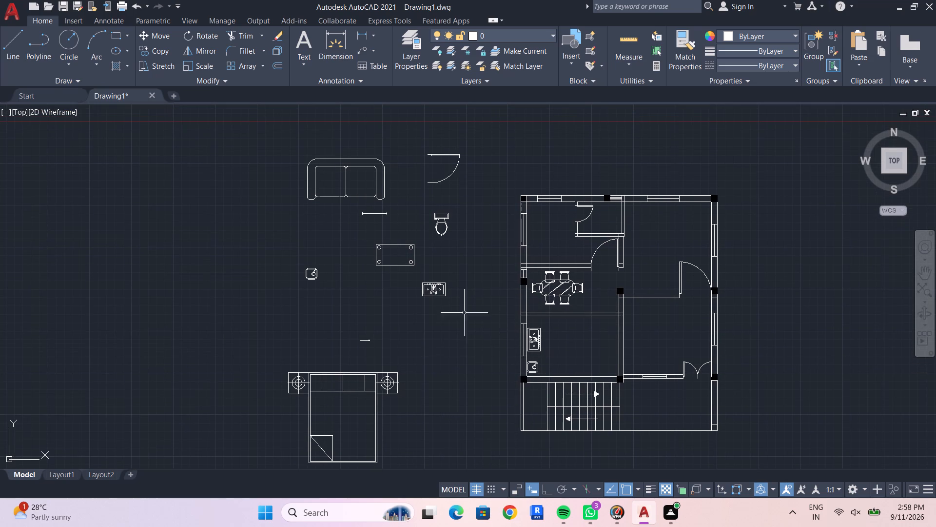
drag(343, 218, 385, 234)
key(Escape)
Delete the centre line of the window in the right outer wall of the upper right room.
scroll(658, 235, up, 2)
middle_drag(671, 257, 615, 284)
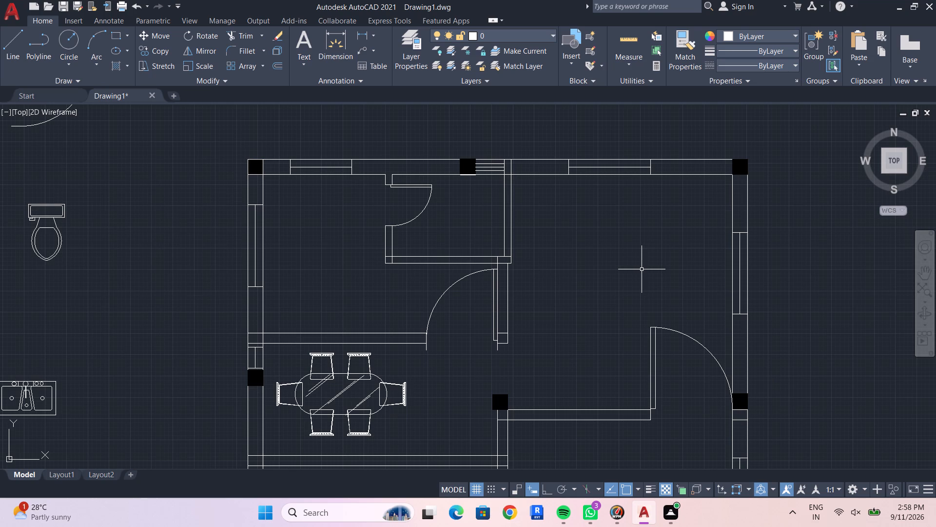
middle_drag(668, 274, 668, 295)
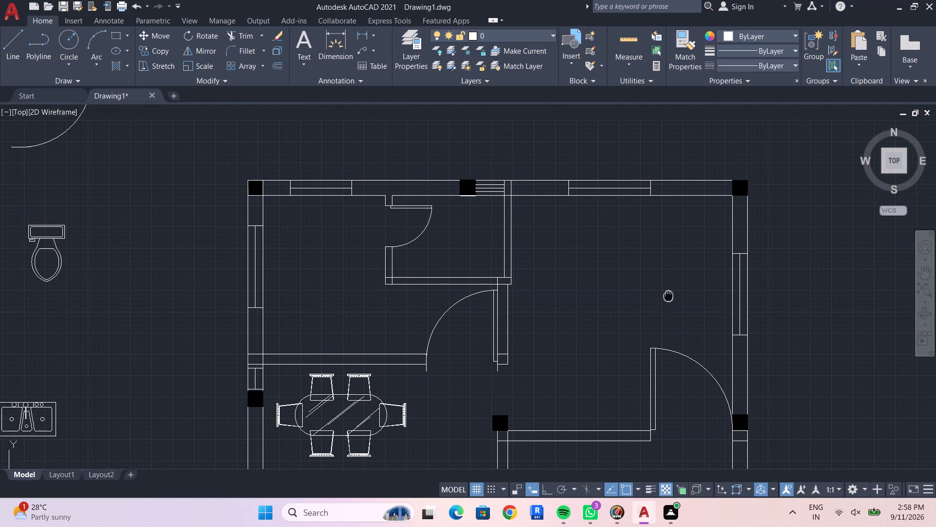
middle_drag(668, 295, 661, 304)
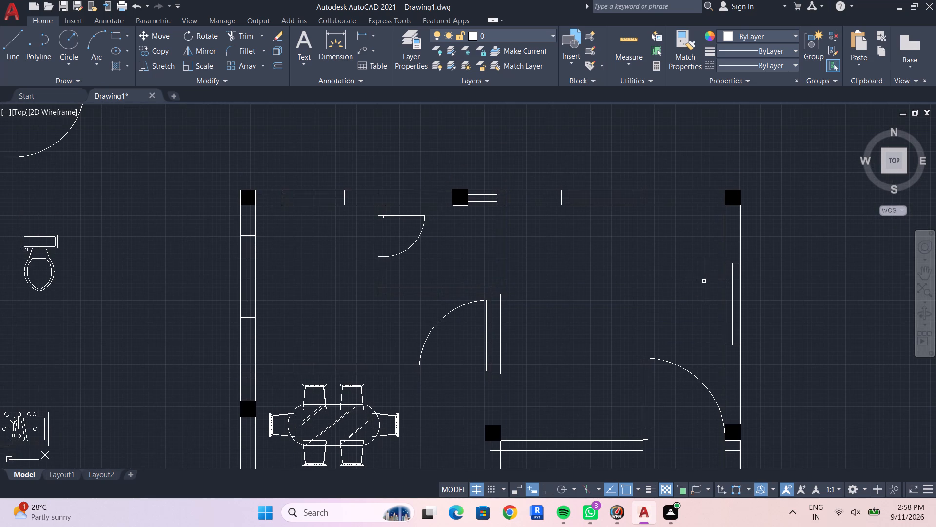
click(734, 263)
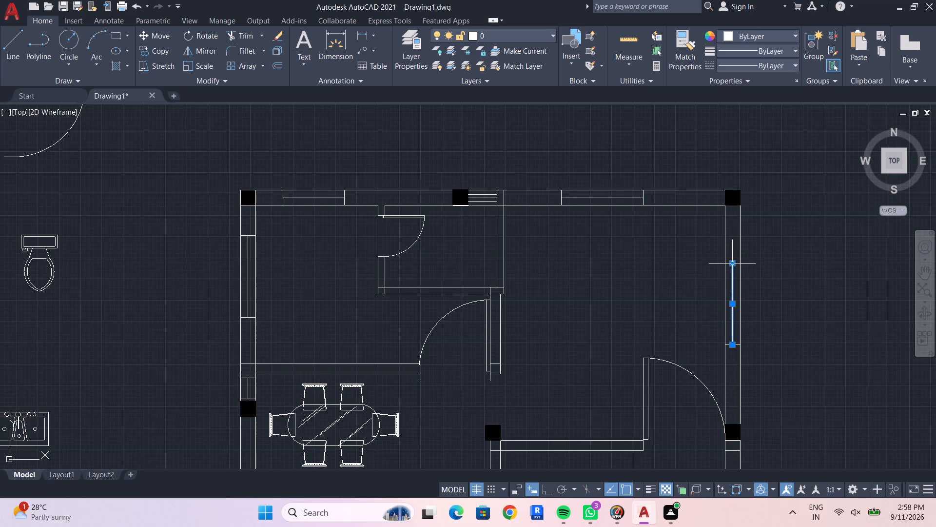
key(Delete)
key(Delete)
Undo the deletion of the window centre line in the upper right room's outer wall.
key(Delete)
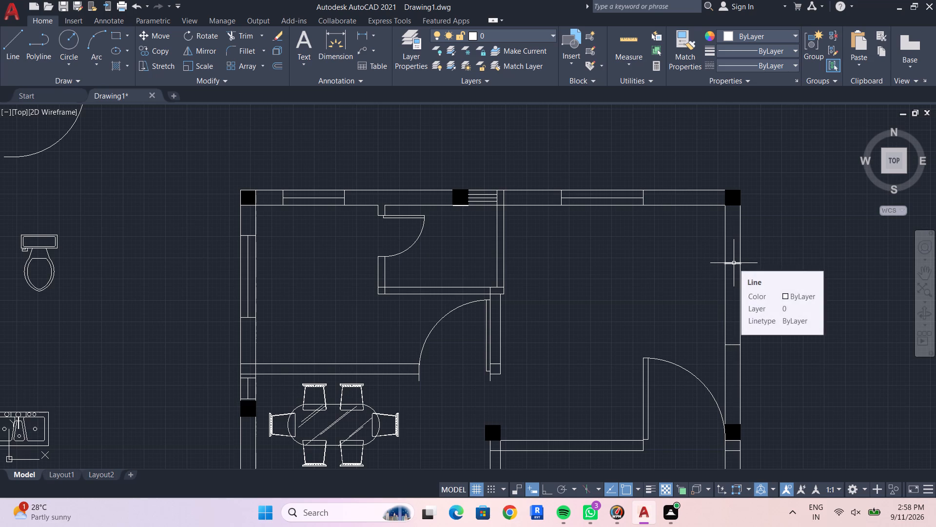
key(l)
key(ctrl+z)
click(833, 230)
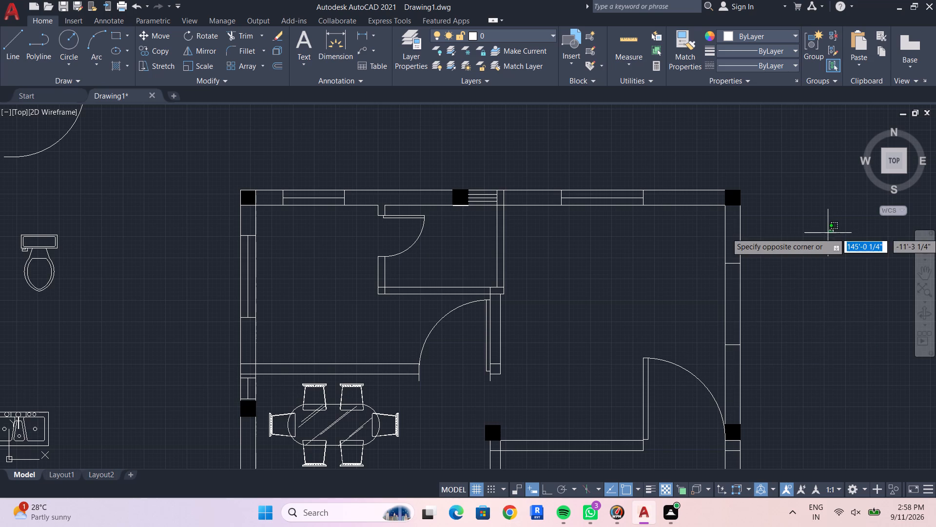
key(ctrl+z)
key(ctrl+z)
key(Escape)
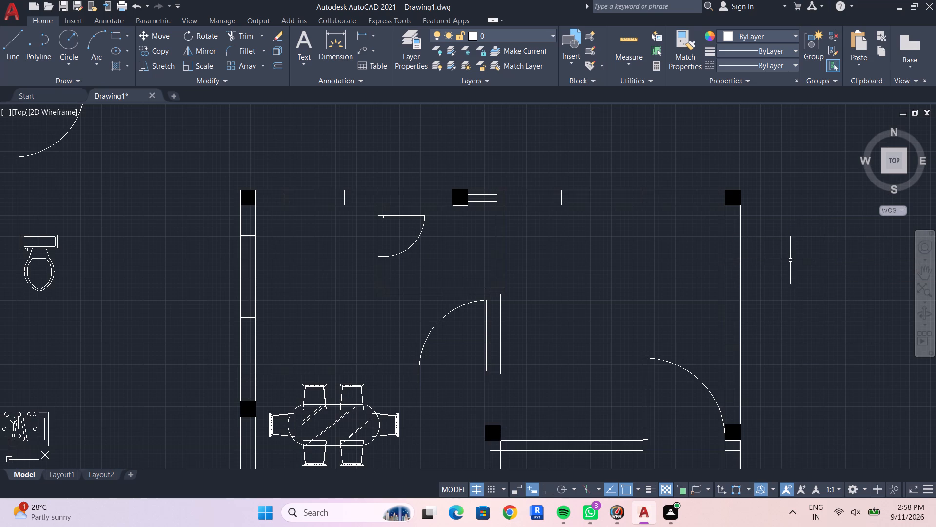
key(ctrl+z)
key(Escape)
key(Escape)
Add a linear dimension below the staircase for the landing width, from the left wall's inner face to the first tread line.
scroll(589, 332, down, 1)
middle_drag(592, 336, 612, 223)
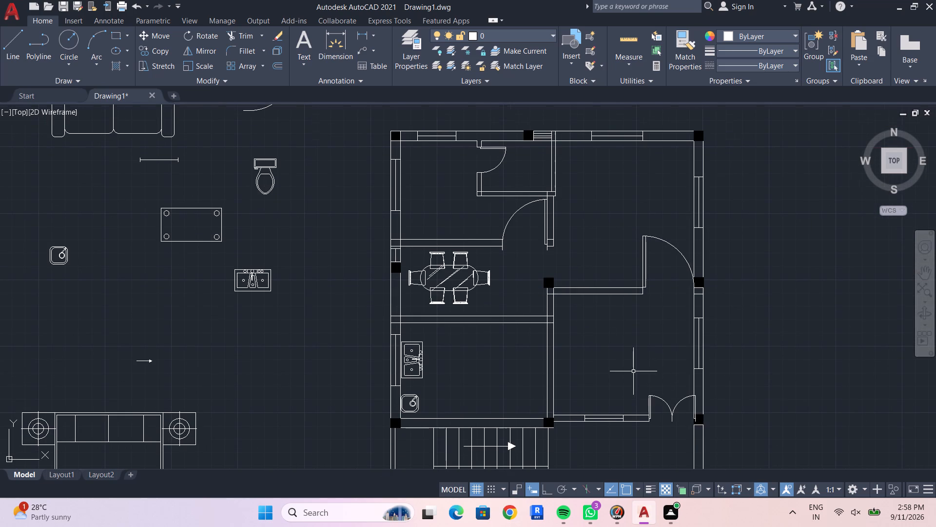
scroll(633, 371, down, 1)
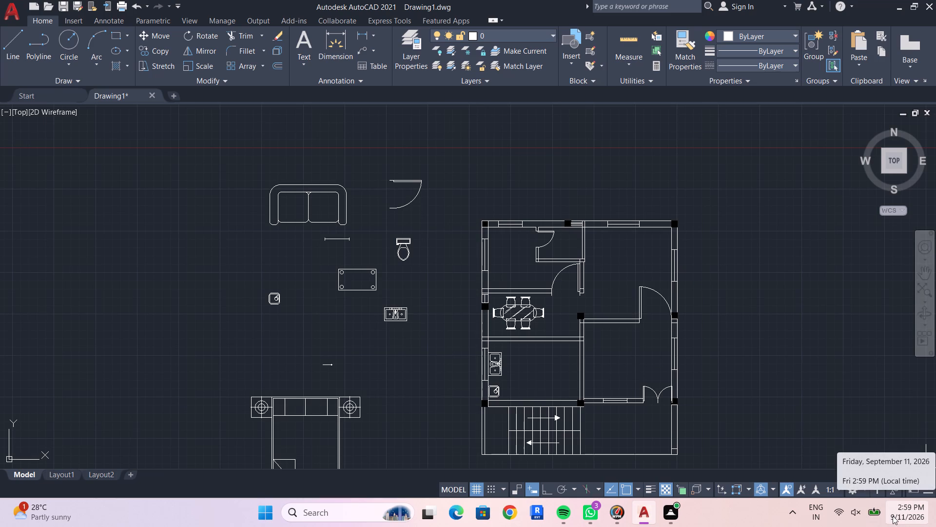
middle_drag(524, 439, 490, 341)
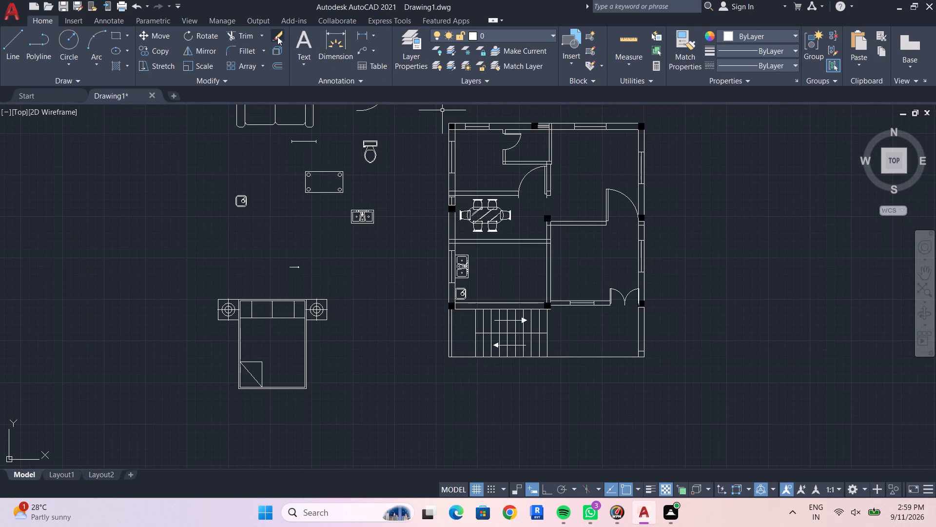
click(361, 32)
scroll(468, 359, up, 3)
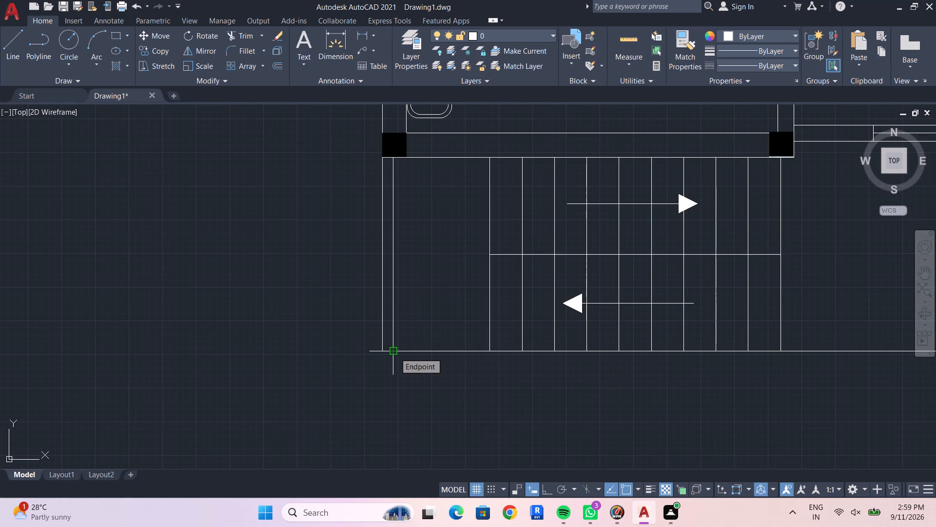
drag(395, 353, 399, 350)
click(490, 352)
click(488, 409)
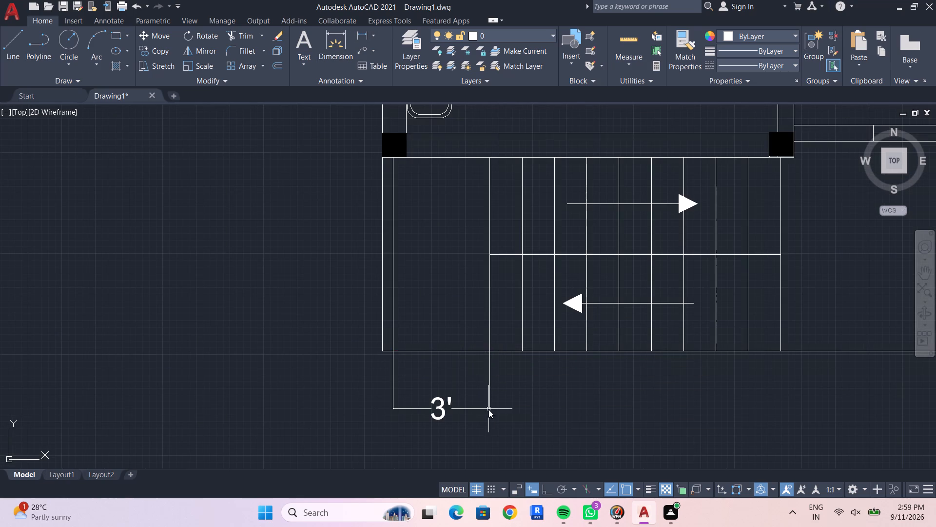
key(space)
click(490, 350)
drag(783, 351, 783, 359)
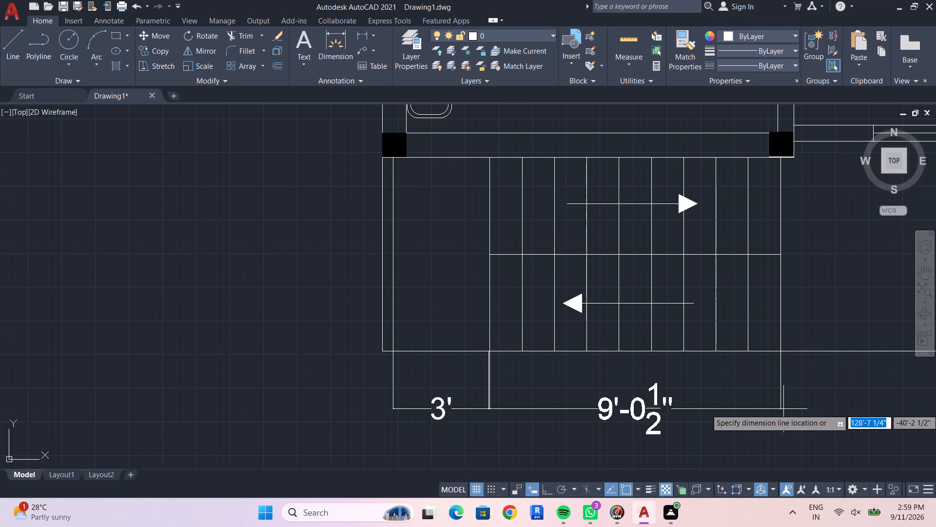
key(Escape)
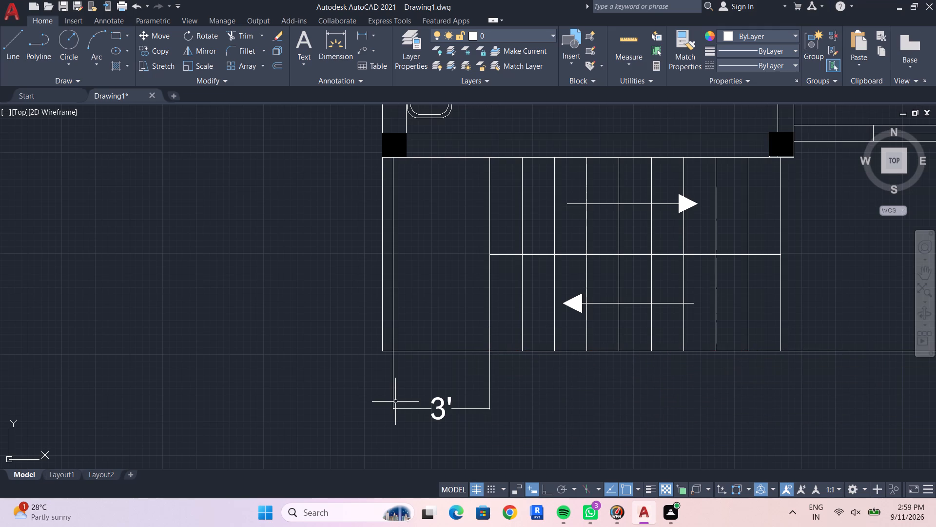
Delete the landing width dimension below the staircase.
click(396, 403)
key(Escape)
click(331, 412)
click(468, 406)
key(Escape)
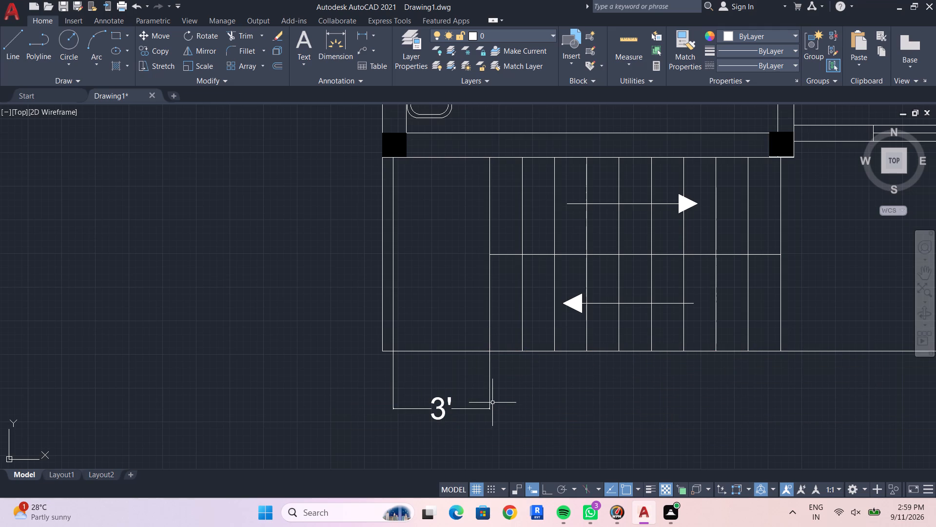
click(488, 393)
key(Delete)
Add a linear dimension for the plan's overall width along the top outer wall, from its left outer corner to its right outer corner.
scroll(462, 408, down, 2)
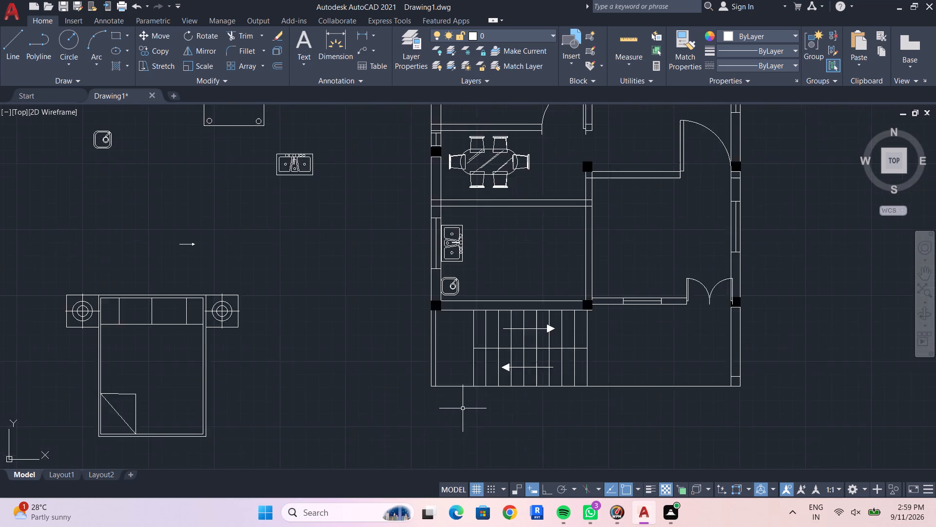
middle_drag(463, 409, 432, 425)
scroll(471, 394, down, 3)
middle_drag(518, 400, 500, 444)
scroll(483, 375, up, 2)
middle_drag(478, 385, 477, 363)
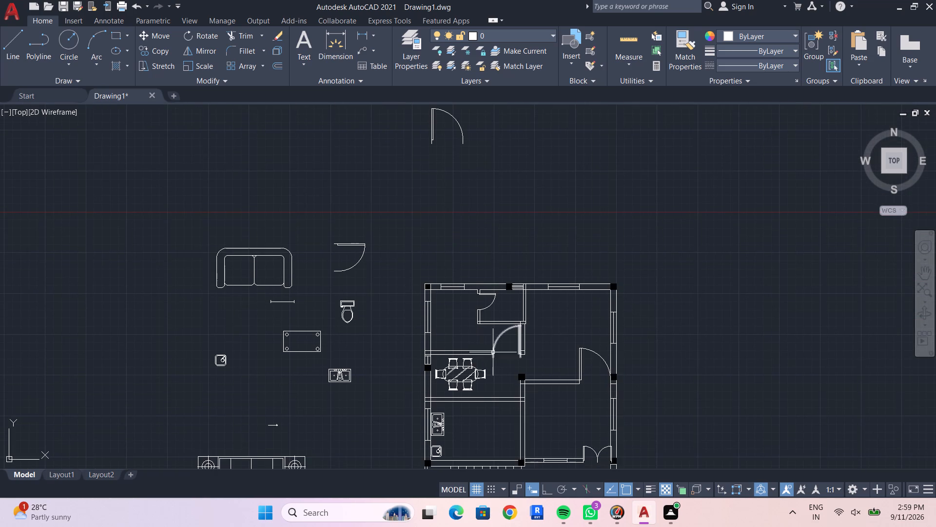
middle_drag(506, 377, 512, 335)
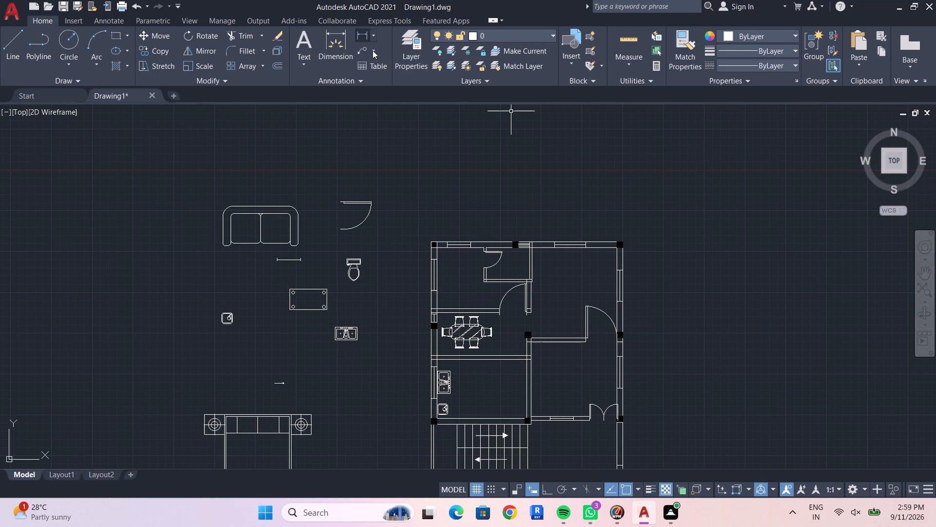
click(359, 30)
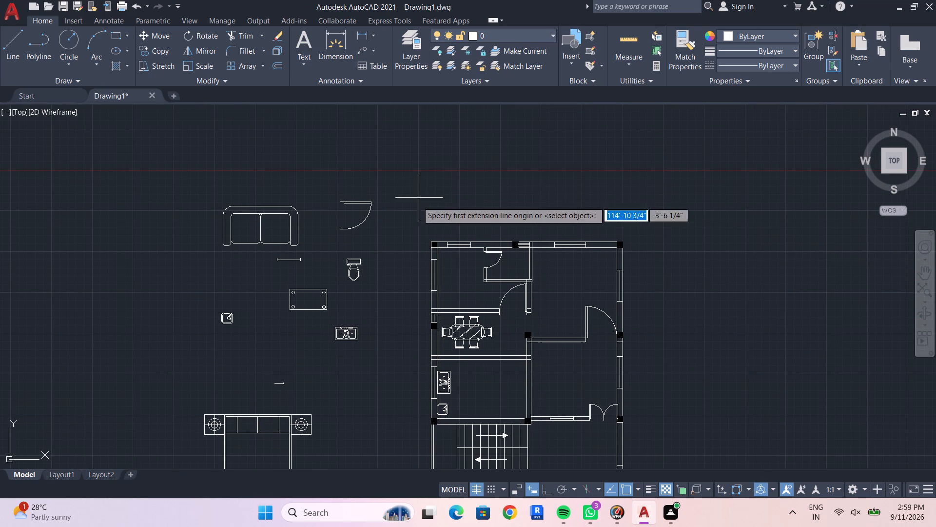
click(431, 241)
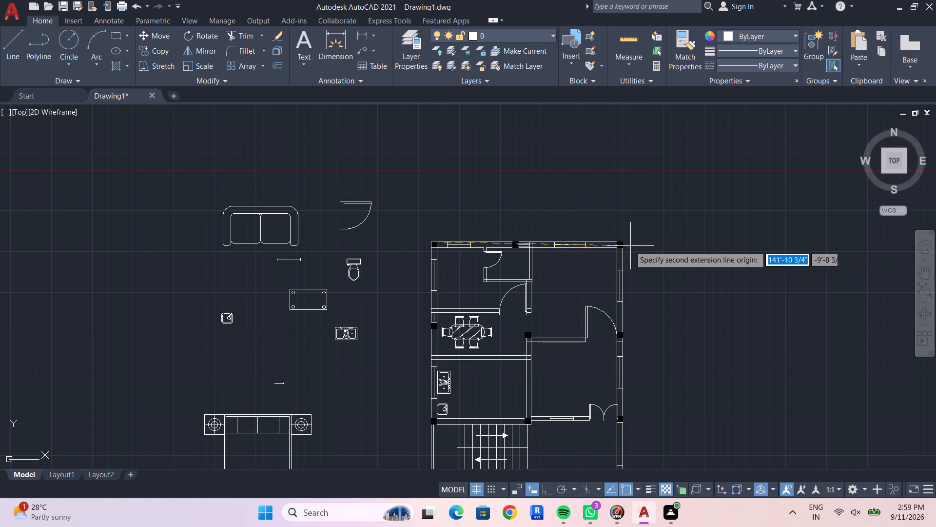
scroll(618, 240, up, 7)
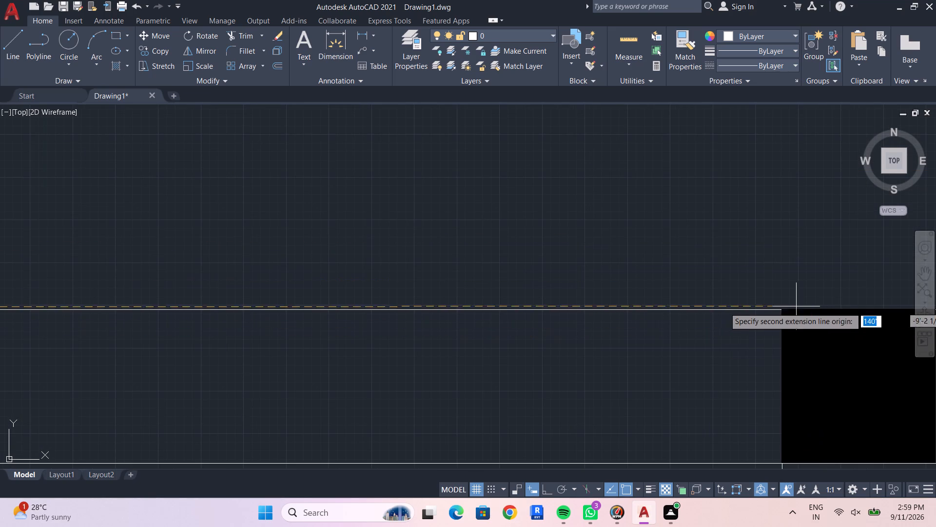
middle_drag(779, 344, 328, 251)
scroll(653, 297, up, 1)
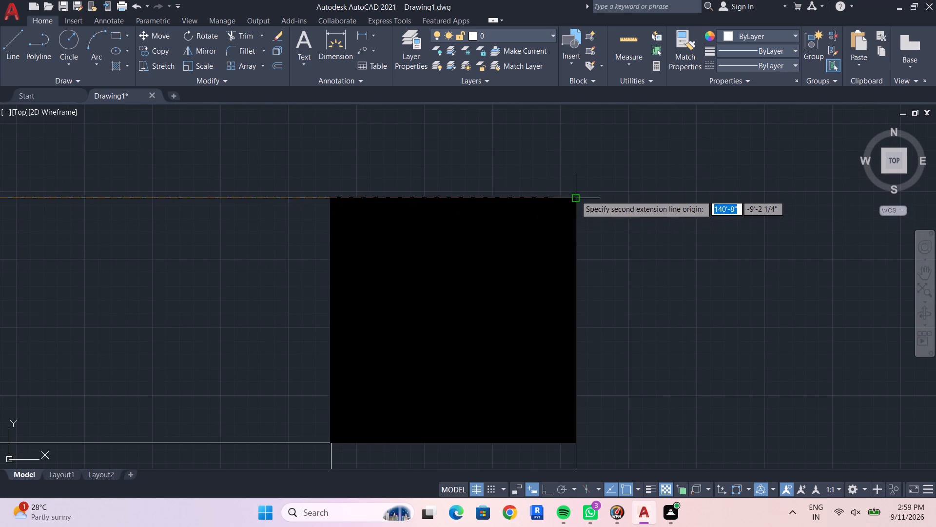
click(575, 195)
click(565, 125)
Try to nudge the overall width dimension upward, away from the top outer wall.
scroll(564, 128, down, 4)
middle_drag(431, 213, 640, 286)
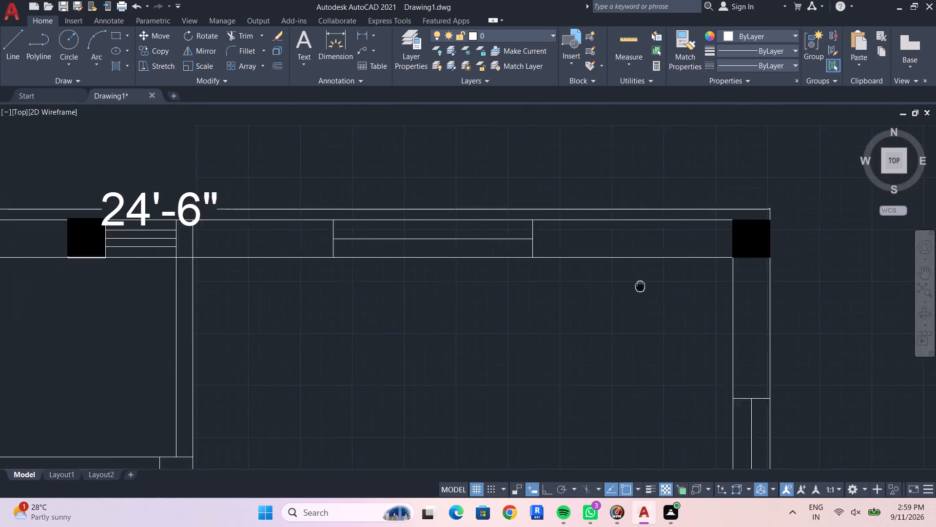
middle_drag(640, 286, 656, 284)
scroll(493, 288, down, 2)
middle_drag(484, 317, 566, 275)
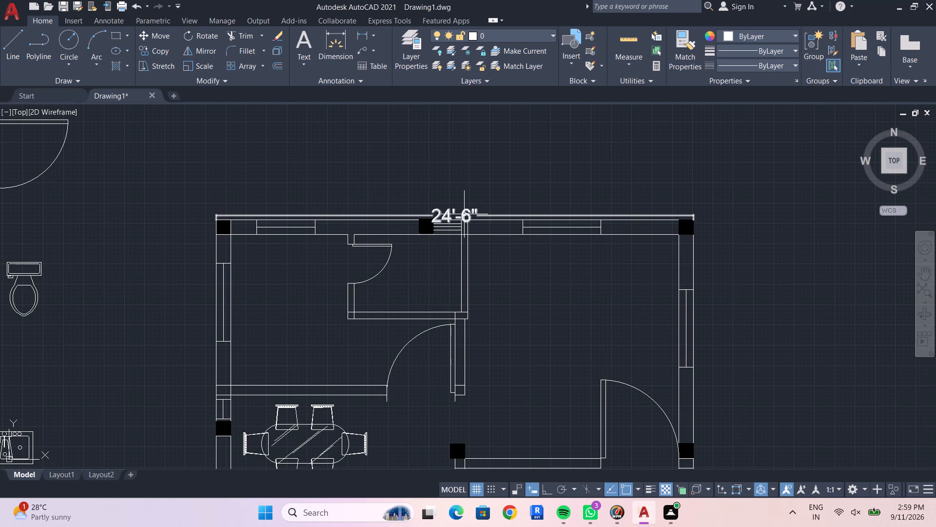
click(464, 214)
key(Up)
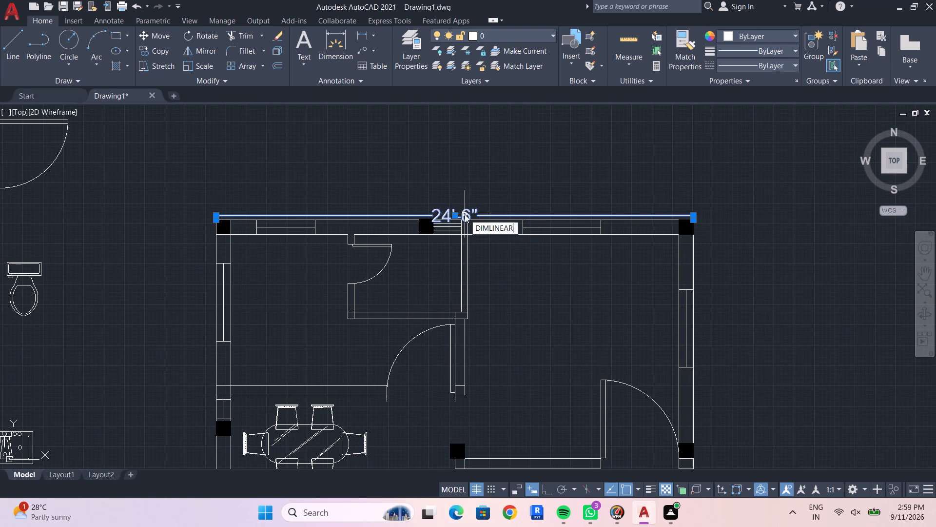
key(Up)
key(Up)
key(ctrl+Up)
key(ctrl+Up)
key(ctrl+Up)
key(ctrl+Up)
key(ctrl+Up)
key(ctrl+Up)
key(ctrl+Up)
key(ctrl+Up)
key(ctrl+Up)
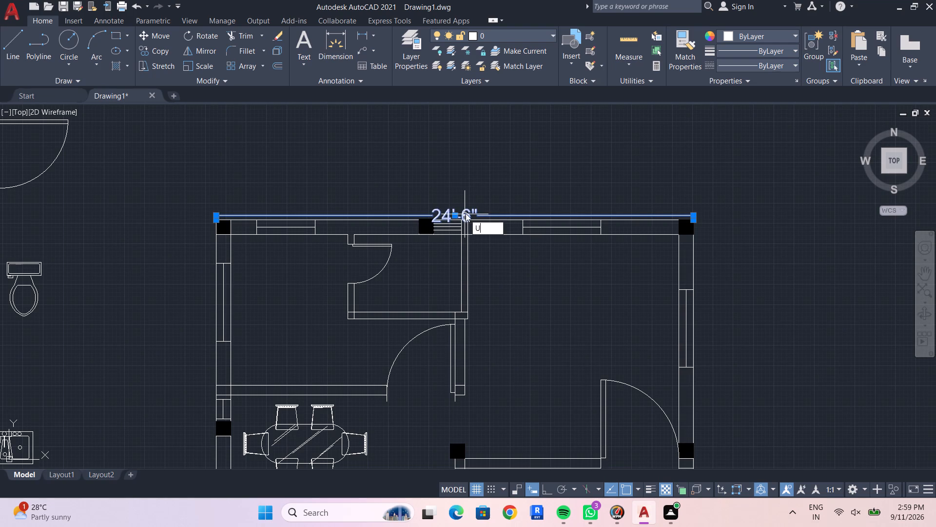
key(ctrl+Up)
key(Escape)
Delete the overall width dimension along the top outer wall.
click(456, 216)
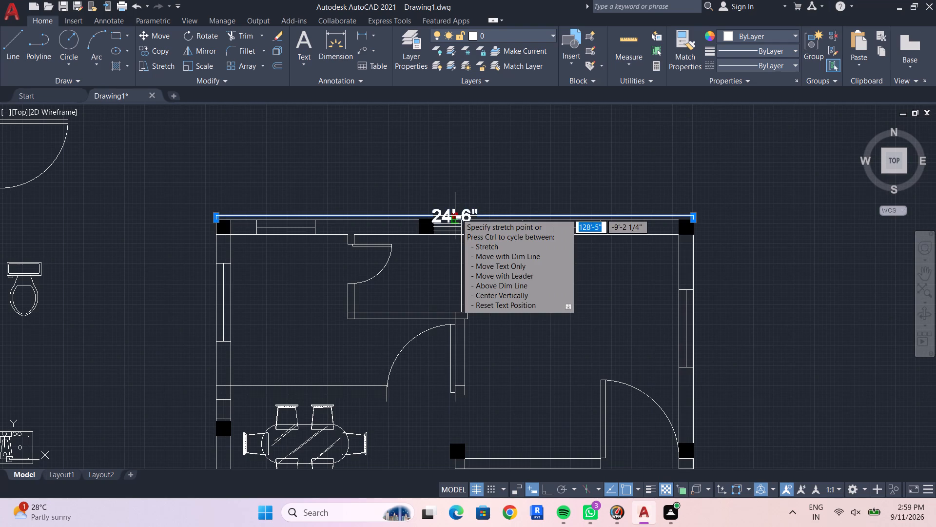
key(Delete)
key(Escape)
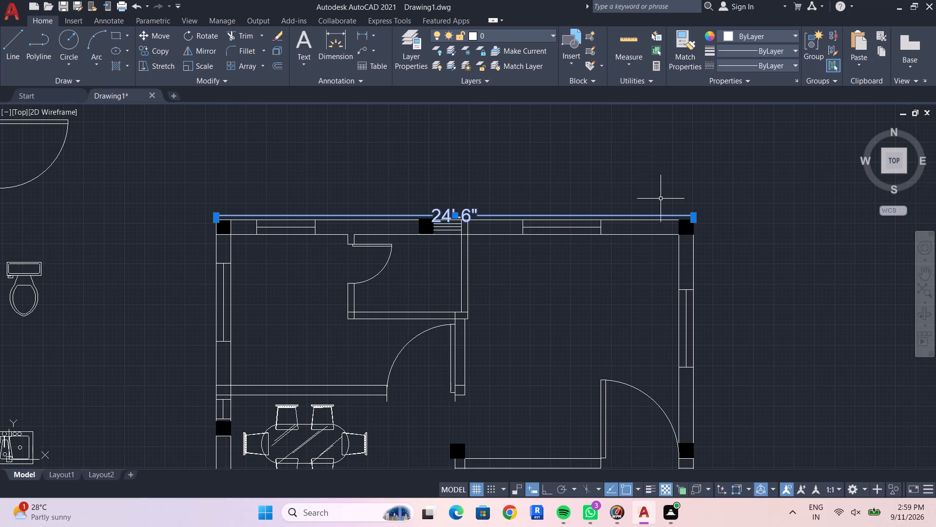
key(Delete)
Copy the toilet block from outside the plan into the small bathroom, just below the top wall's middle column.
scroll(679, 210, down, 1)
scroll(637, 345, down, 2)
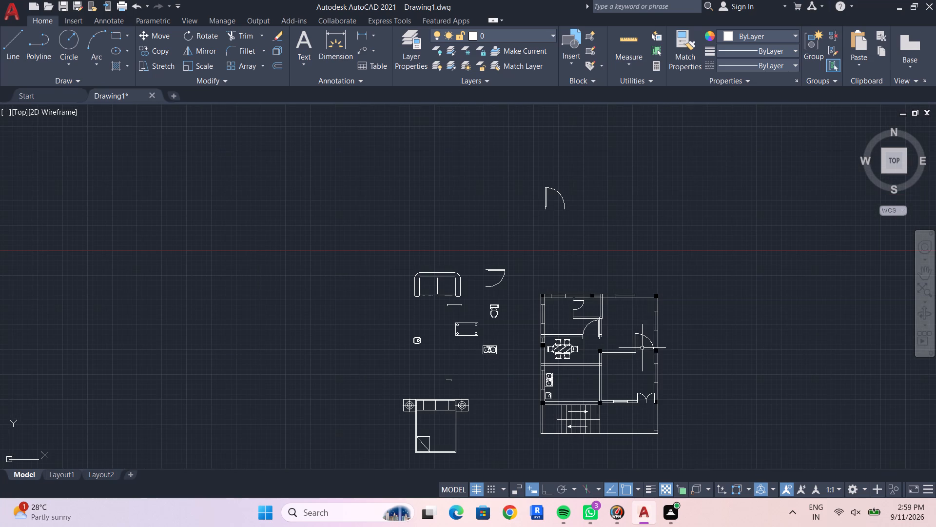
scroll(553, 358, up, 1)
middle_drag(565, 361, 542, 354)
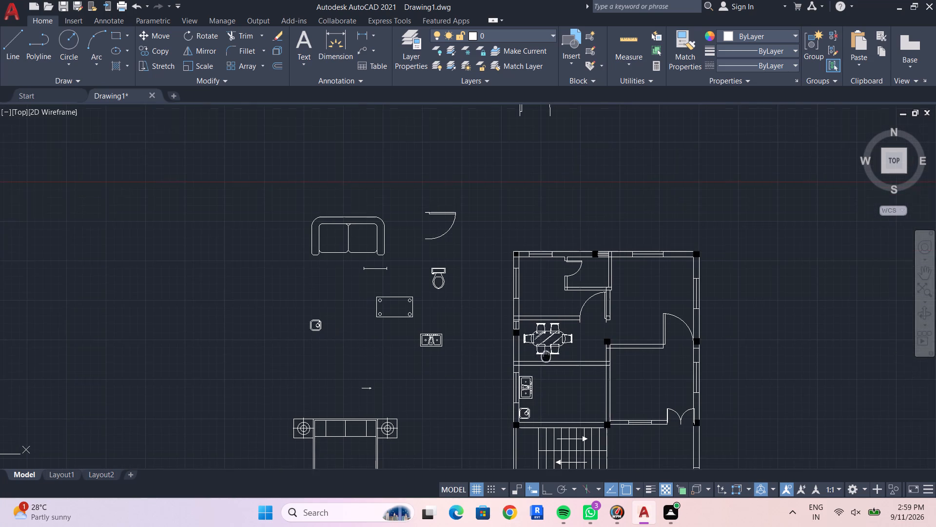
scroll(403, 269, up, 2)
drag(426, 252, 502, 280)
click(553, 336)
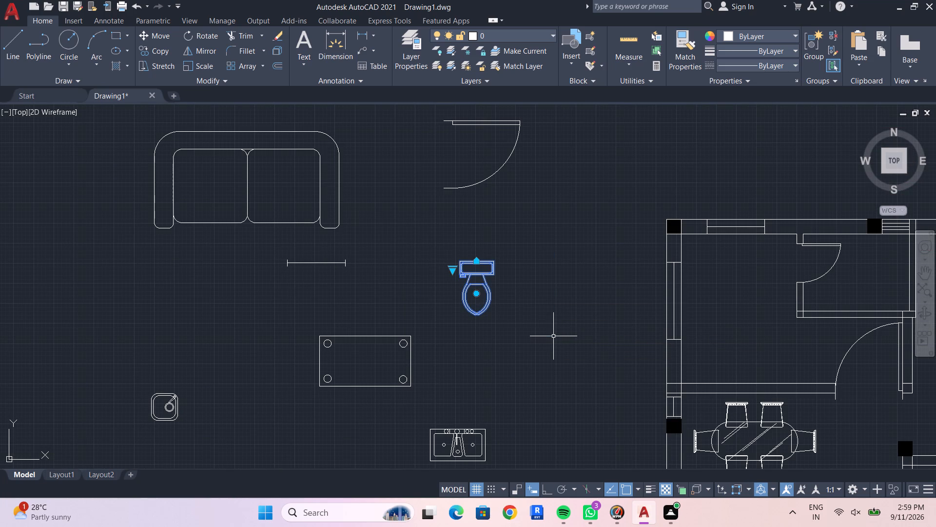
text(C0)
key(space)
drag(479, 272, 495, 281)
click(473, 293)
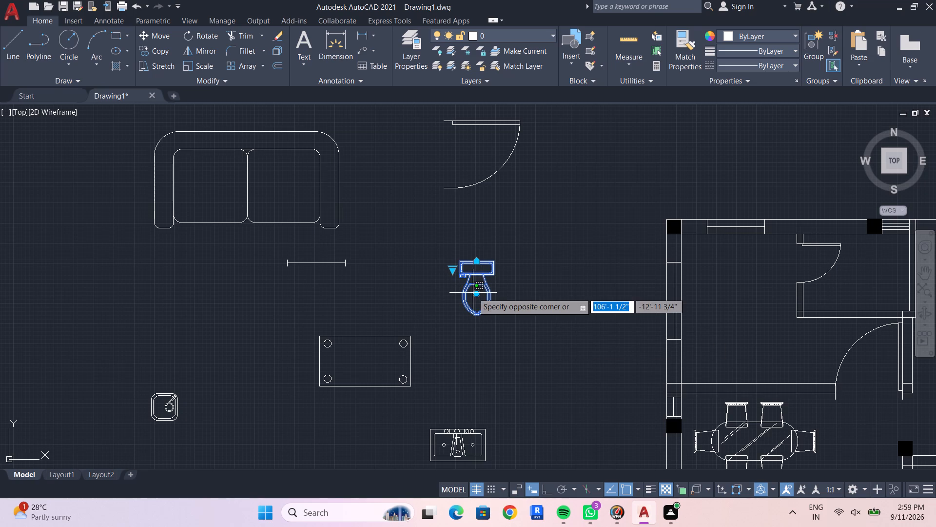
click(475, 295)
key(c)
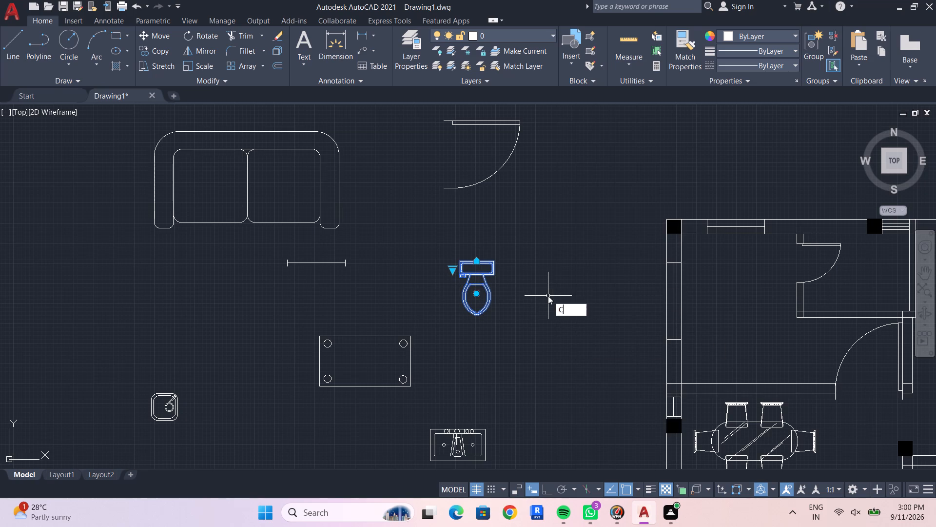
text(O)
key(space)
click(475, 270)
middle_drag(838, 309, 652, 341)
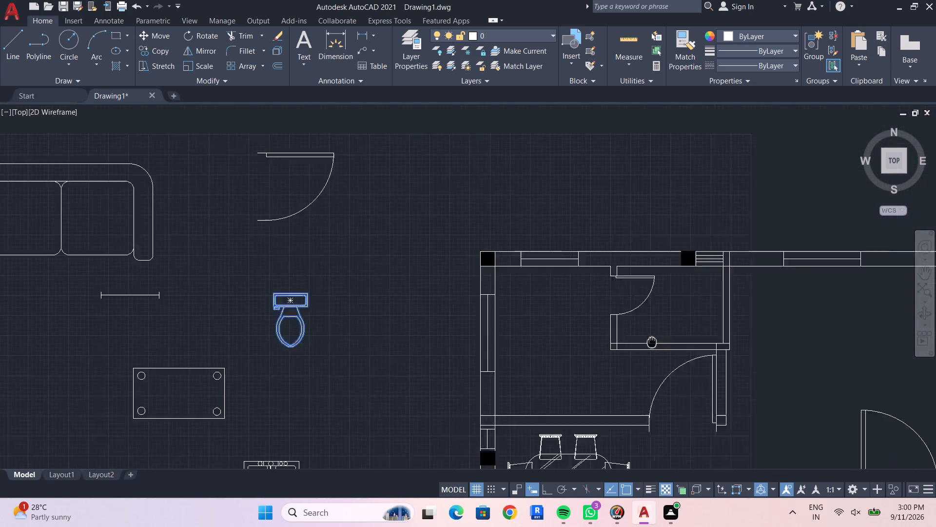
middle_drag(652, 341, 551, 350)
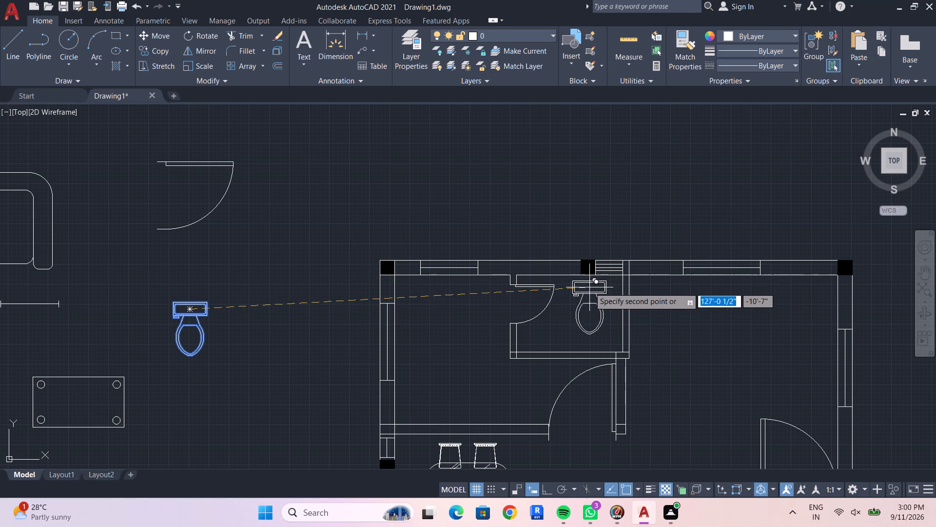
scroll(590, 290, up, 1)
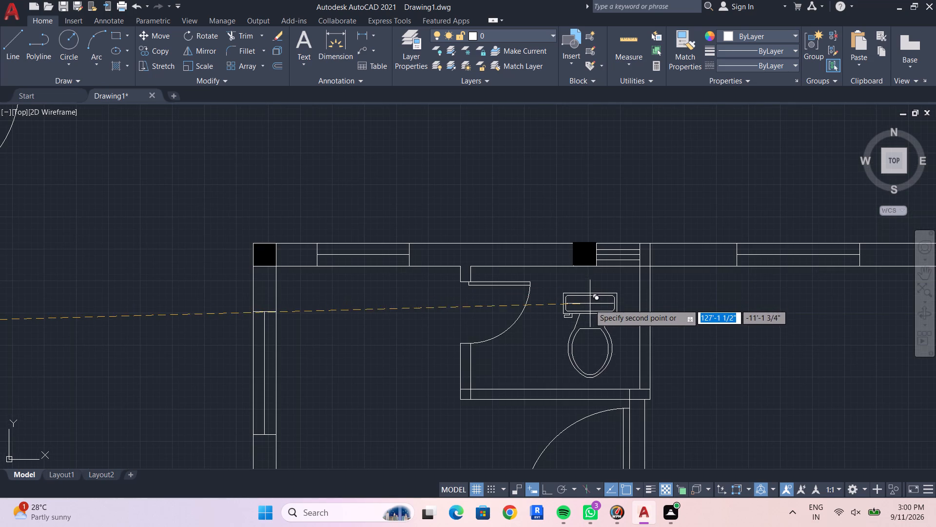
click(583, 305)
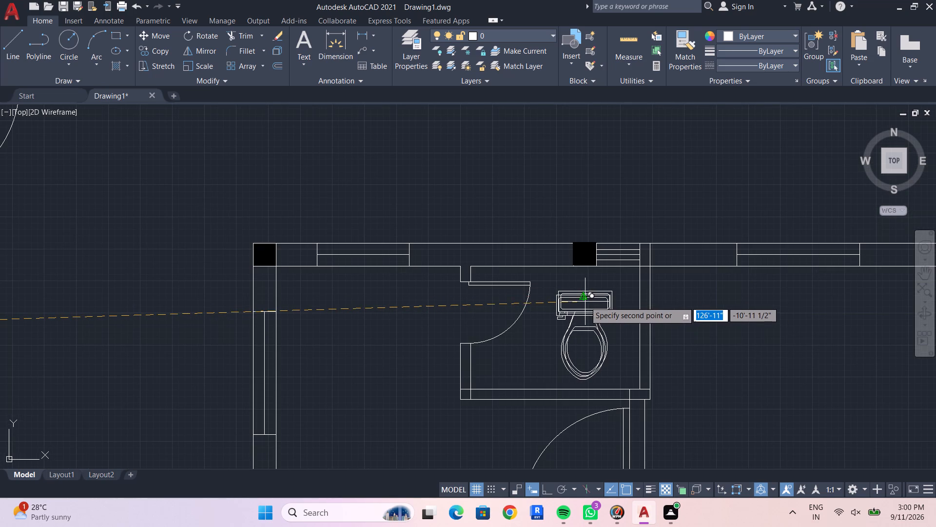
key(Escape)
key(Escape)
Rotate the bathroom's toilet copy to 270° about its tank with Ortho on, so the tank faces the right-hand wall.
click(579, 315)
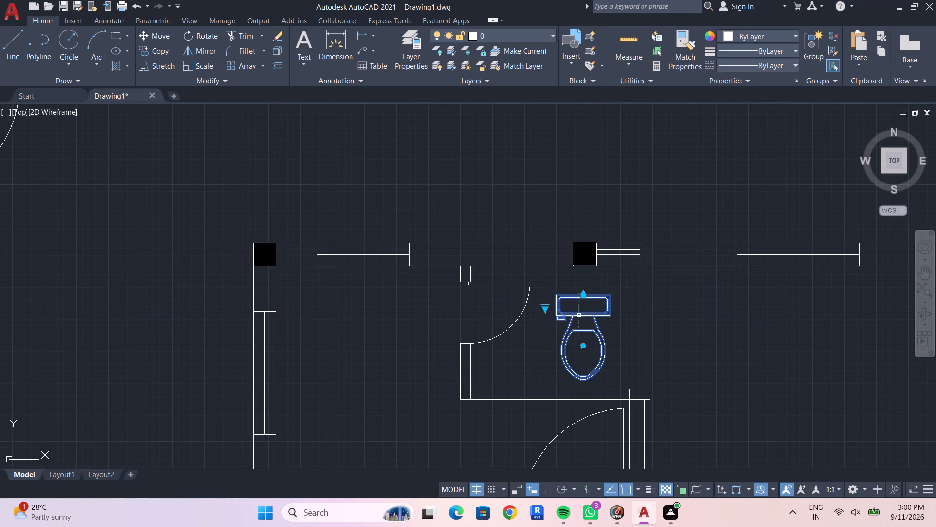
text(RO)
key(space)
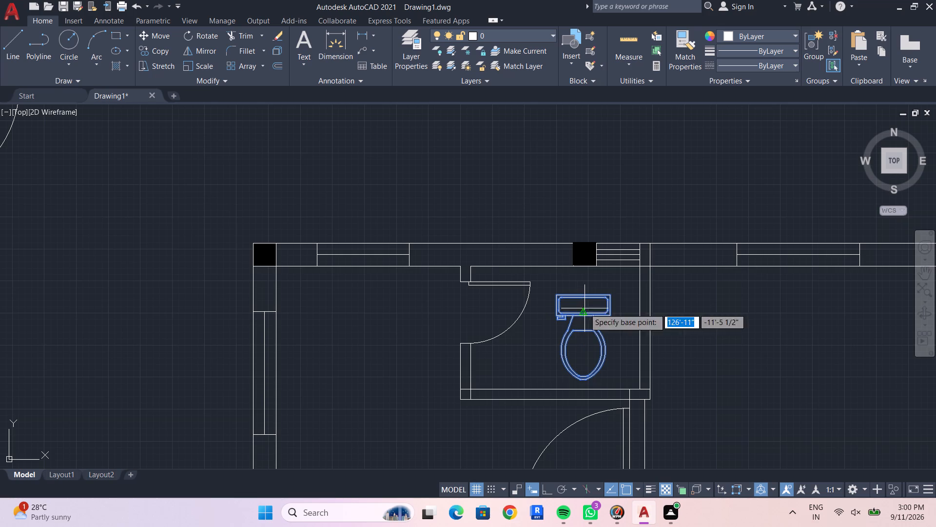
drag(589, 295, 621, 343)
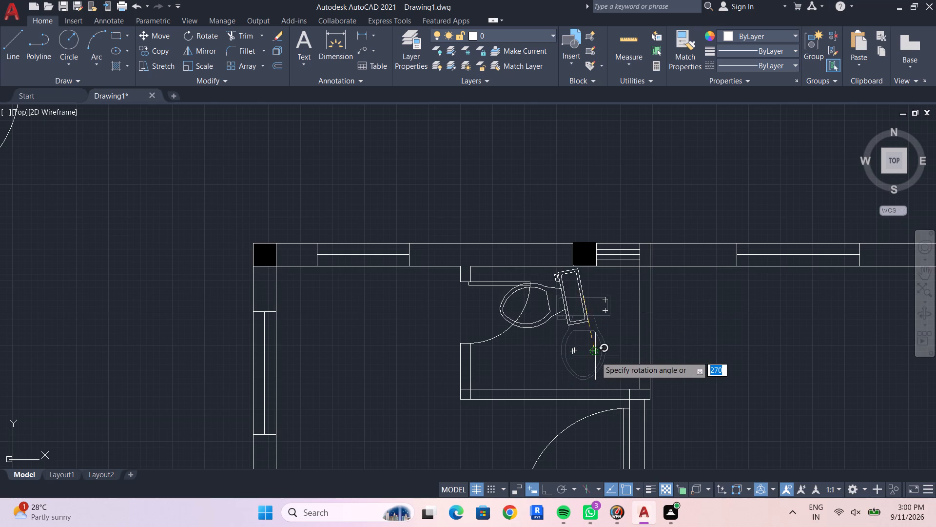
click(546, 486)
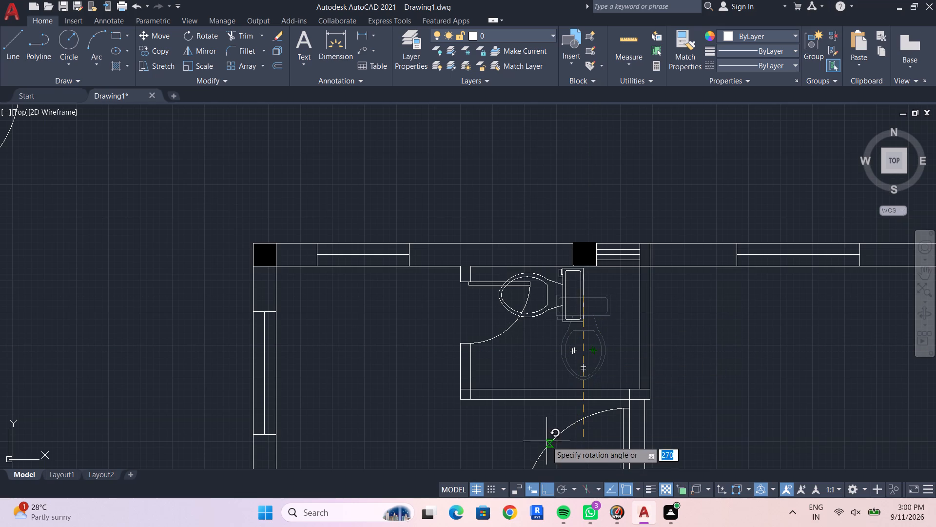
click(548, 481)
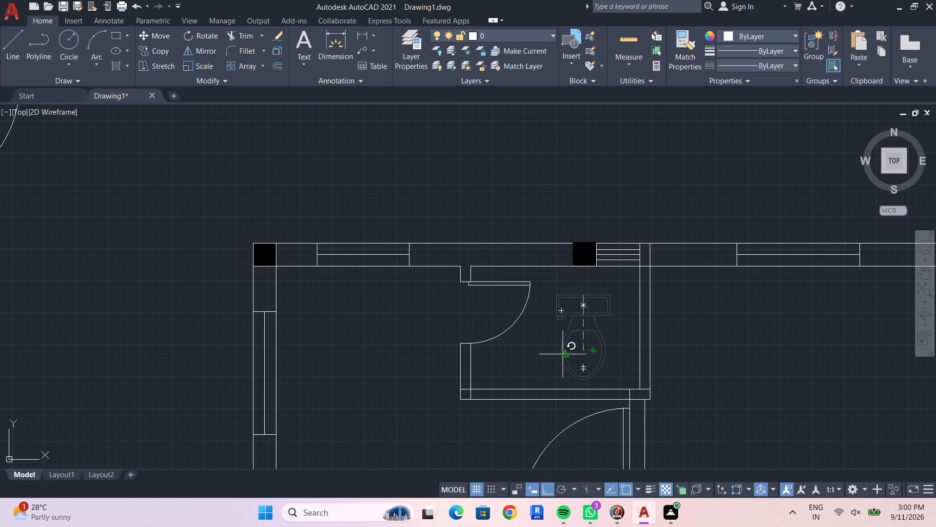
click(583, 449)
key(Escape)
Nudge the rotated toilet down and across until its tank sits against the bathroom's right-hand wall, clear of the door swing.
click(565, 315)
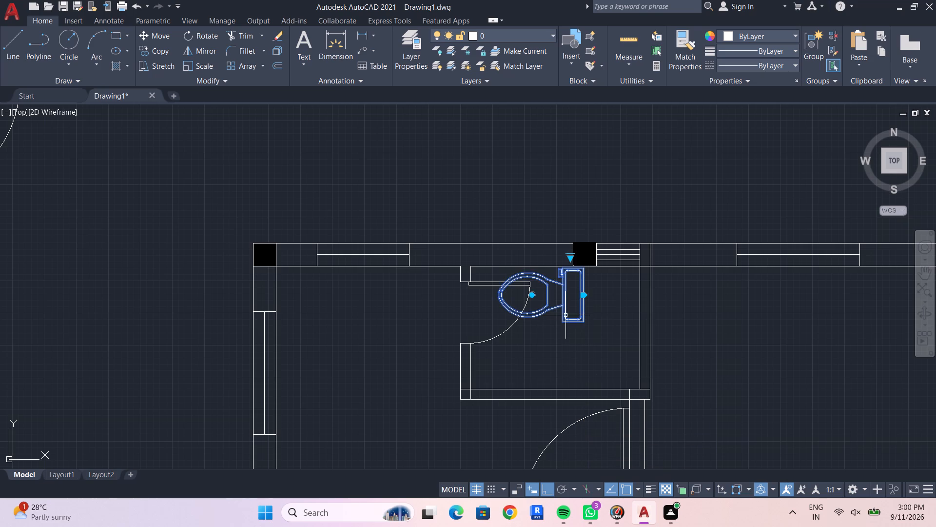
key(Down)
key(ctrl+Down)
key(ctrl+Down)
key(ctrl+Down)
key(ctrl+Down)
key(ctrl+Down)
key(ctrl+Down)
key(ctrl+Down)
key(ctrl+Down)
key(ctrl+Down)
key(ctrl+Down)
key(ctrl+Down)
key(ctrl+Down)
key(ctrl+Down)
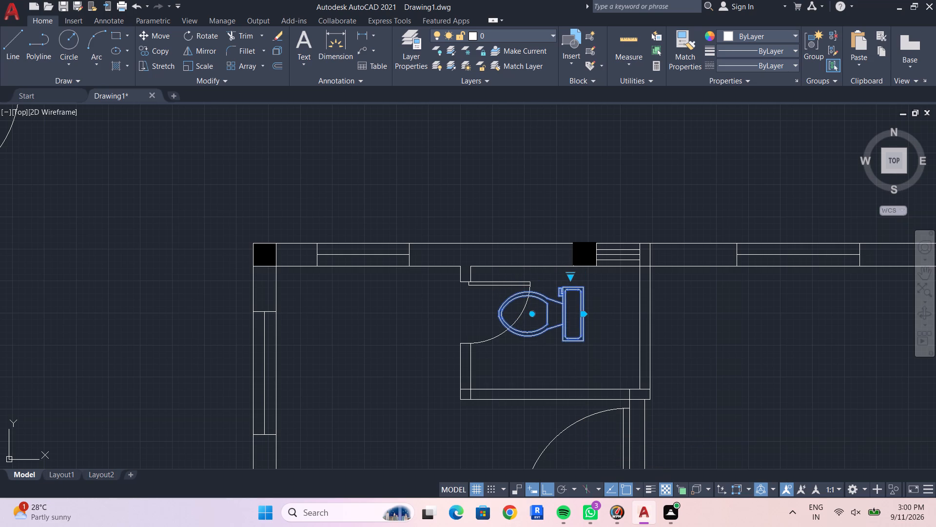
key(ctrl+Right)
key(ctrl+Right)
key(ctrl+Right)
key(ctrl+Right)
key(ctrl+Right)
key(ctrl+Right)
key(ctrl+Right)
key(ctrl+Right)
key(ctrl+Right)
key(ctrl+Right)
key(ctrl+Right)
key(ctrl+Right)
key(ctrl+Right)
key(ctrl+Right)
key(ctrl+Right)
key(ctrl+Right)
key(ctrl+Right)
key(ctrl+Right)
key(ctrl+Right)
key(ctrl+Right)
key(ctrl+Up)
key(ctrl+Up)
key(ctrl+Right)
key(ctrl+Right)
key(ctrl+Right)
key(ctrl+Right)
key(ctrl+Right)
key(ctrl+Right)
key(ctrl+Right)
key(ctrl+Right)
key(ctrl+Right)
key(ctrl+Right)
key(ctrl+Right)
key(ctrl+Right)
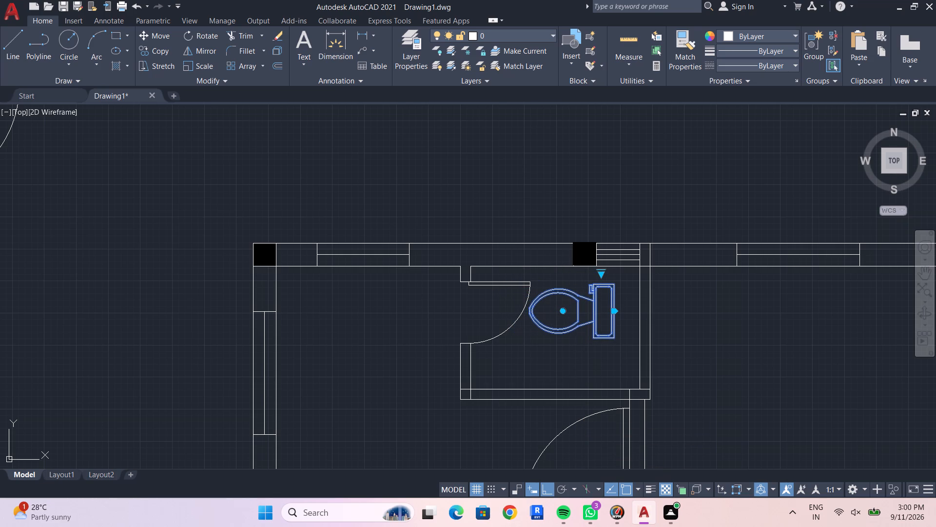
key(ctrl+Up)
key(ctrl+Up)
key(ctrl+Right)
key(ctrl+Right)
key(ctrl+Right)
key(ctrl+Right)
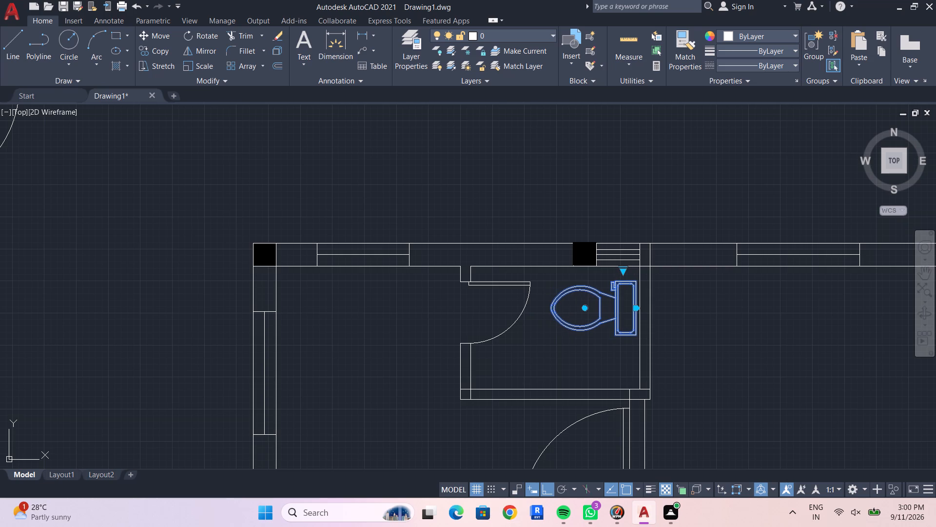
key(ctrl+Right)
key(ctrl+Right)
key(ctrl+Right)
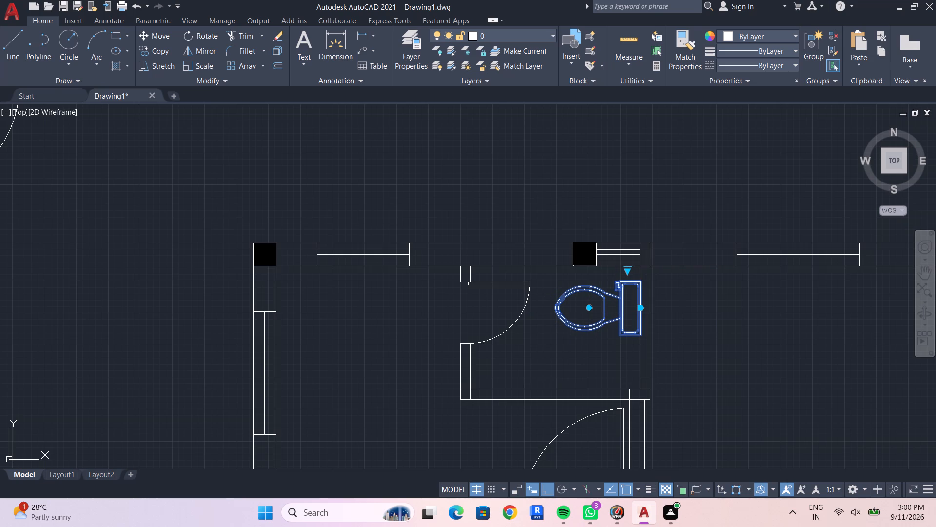
key(ctrl+Right)
key(ctrl+Left)
key(ctrl+Left)
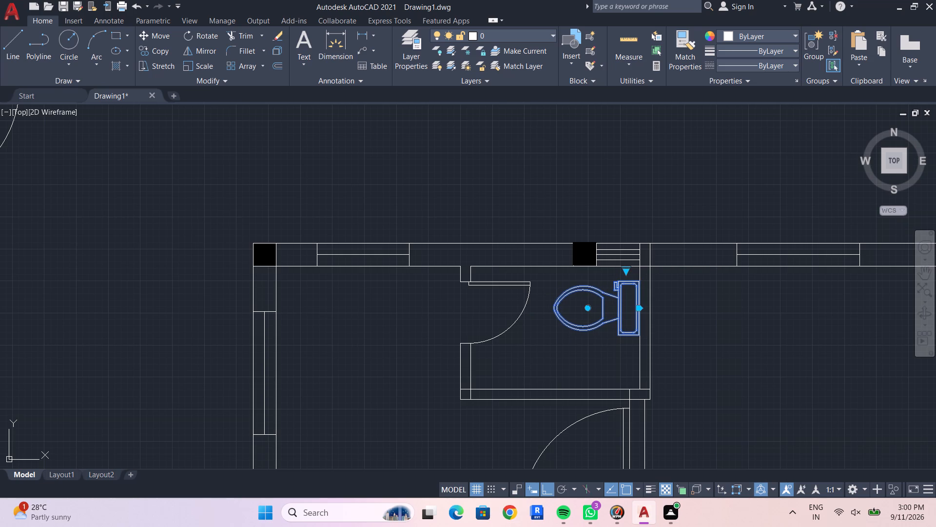
key(Escape)
key(Escape)
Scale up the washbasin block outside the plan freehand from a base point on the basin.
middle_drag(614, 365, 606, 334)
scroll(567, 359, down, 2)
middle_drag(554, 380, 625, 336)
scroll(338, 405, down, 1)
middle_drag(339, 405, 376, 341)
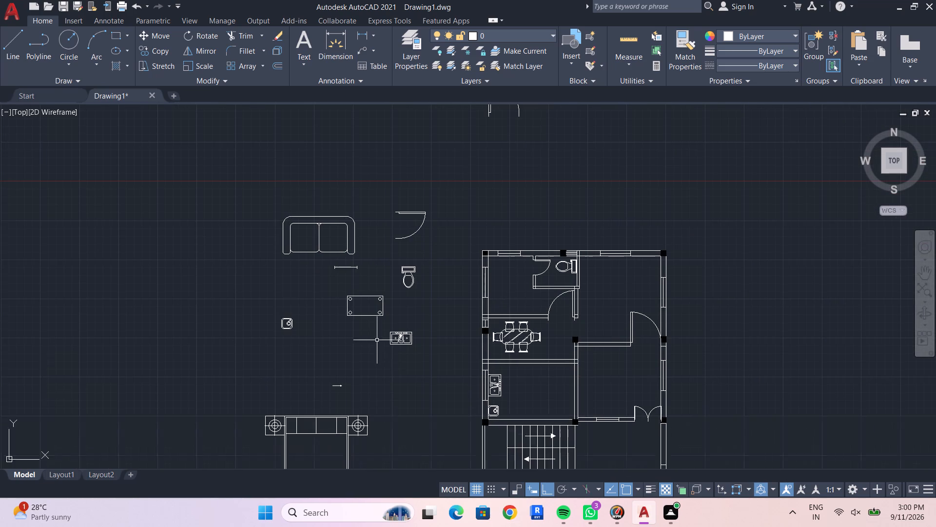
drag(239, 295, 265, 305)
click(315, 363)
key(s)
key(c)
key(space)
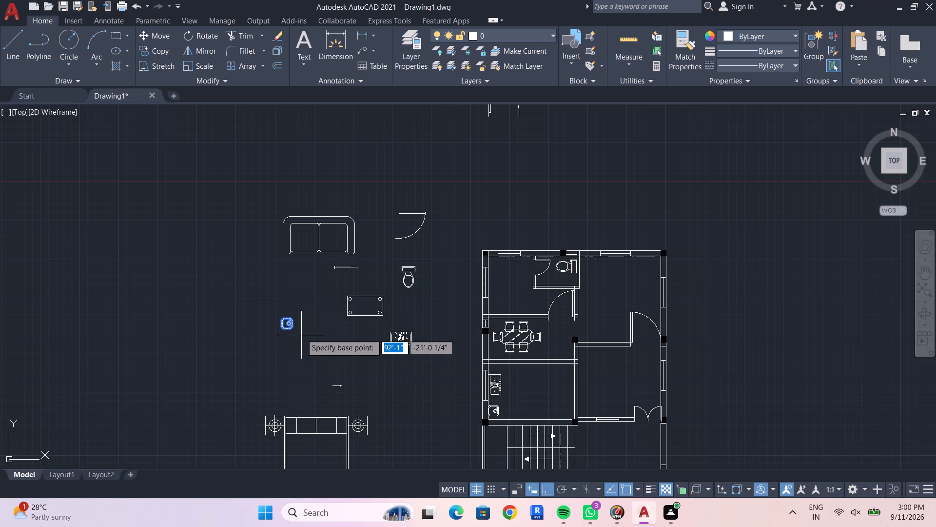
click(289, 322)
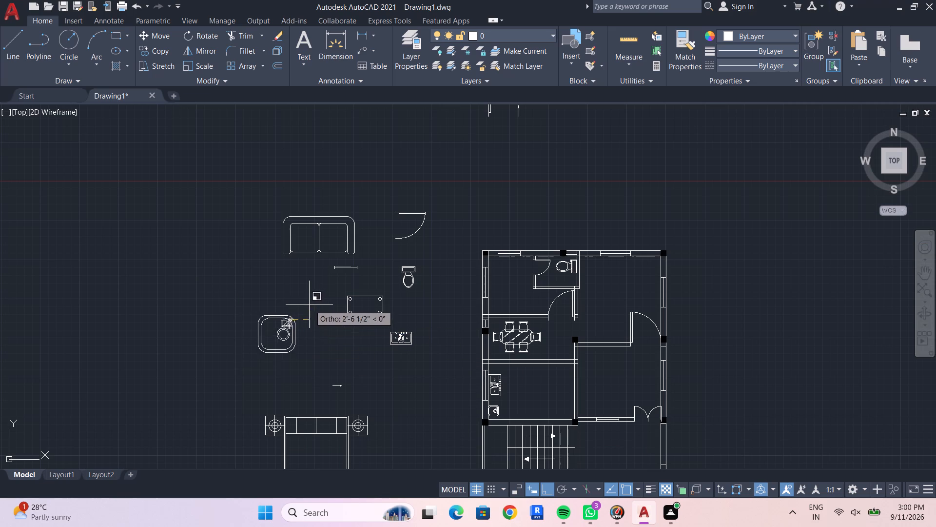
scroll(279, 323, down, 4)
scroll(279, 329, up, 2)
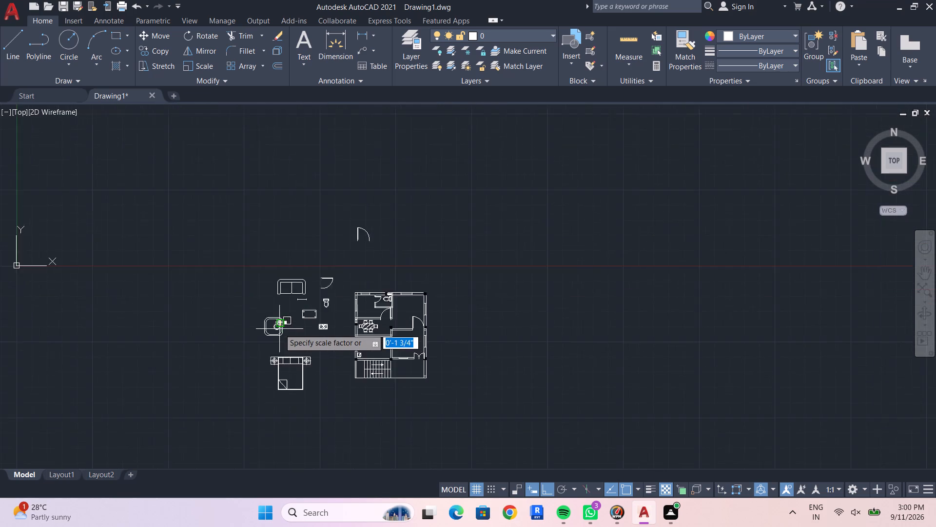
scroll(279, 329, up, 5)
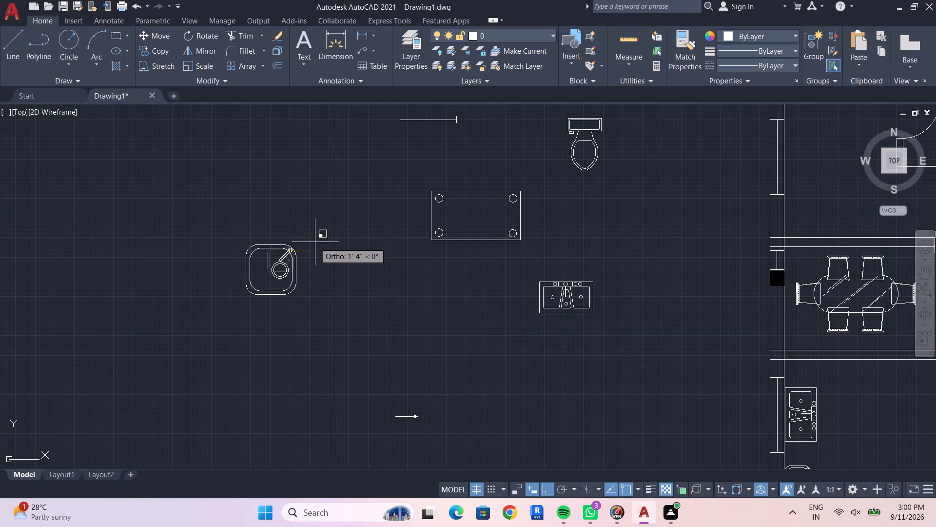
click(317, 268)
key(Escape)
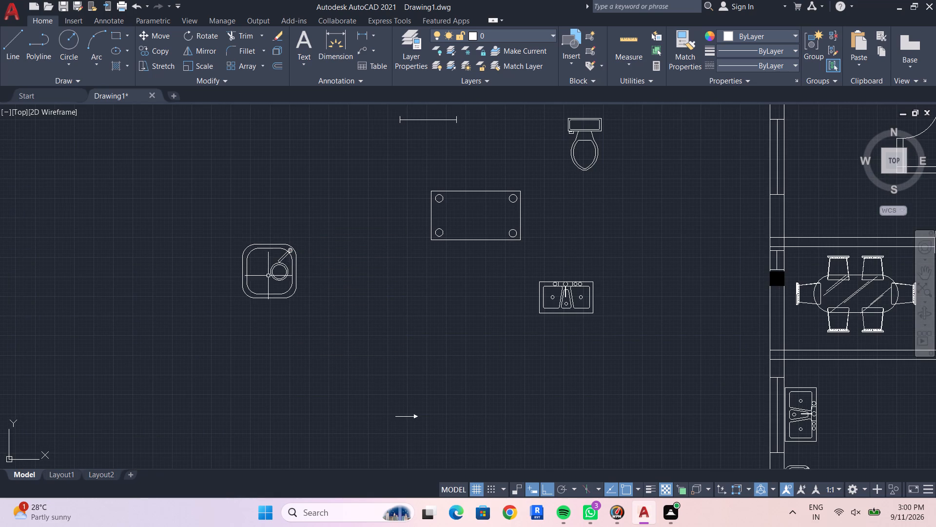
Scale the enlarged washbasin block down freehand about its drain circle to a small size suited to the bathroom.
click(276, 281)
text(SC)
key(space)
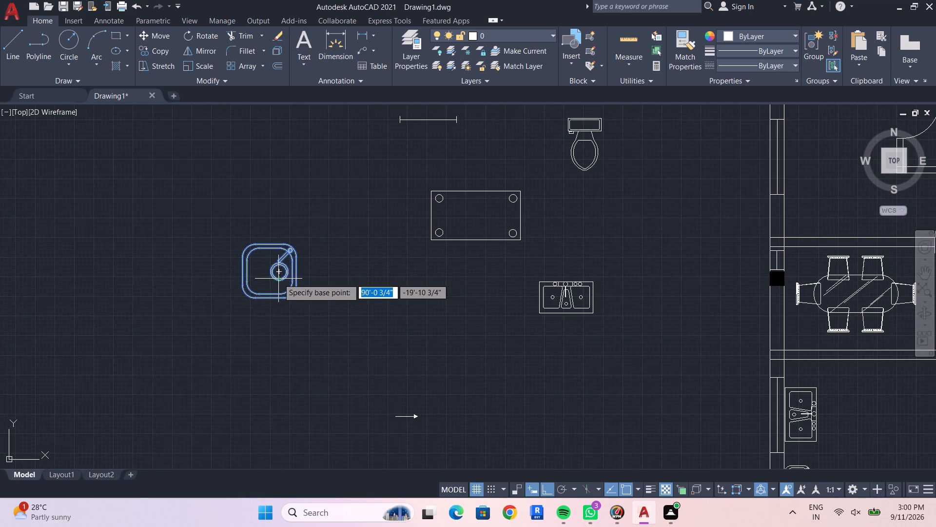
click(279, 271)
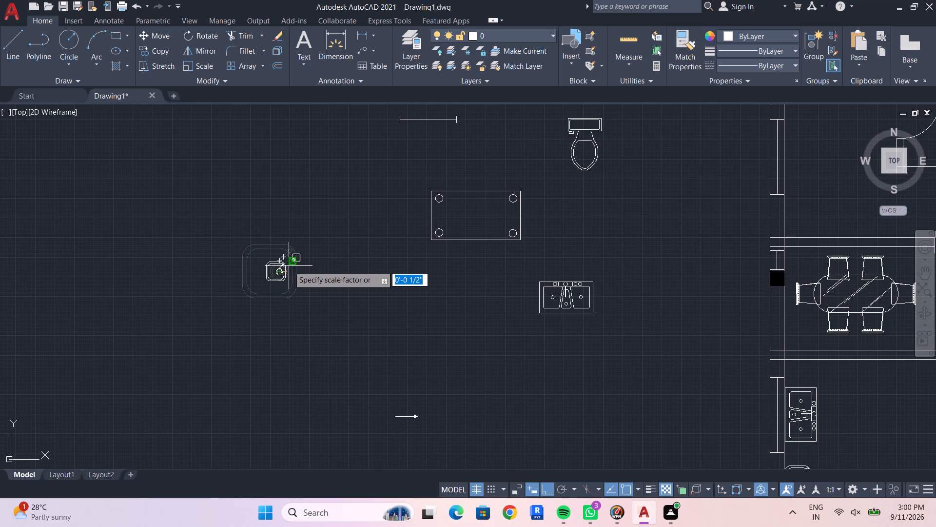
click(286, 268)
key(Escape)
Copy the small washbasin into the bathroom with Ortho off, placing it against the right-hand wall below the toilet.
drag(236, 263, 271, 275)
click(314, 301)
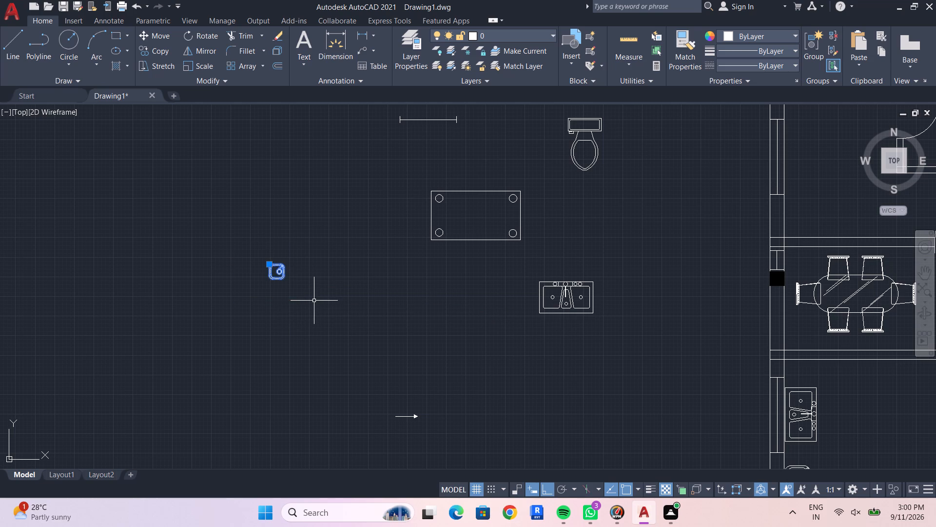
text(CO)
key(space)
drag(276, 270, 284, 270)
middle_drag(759, 289, 477, 417)
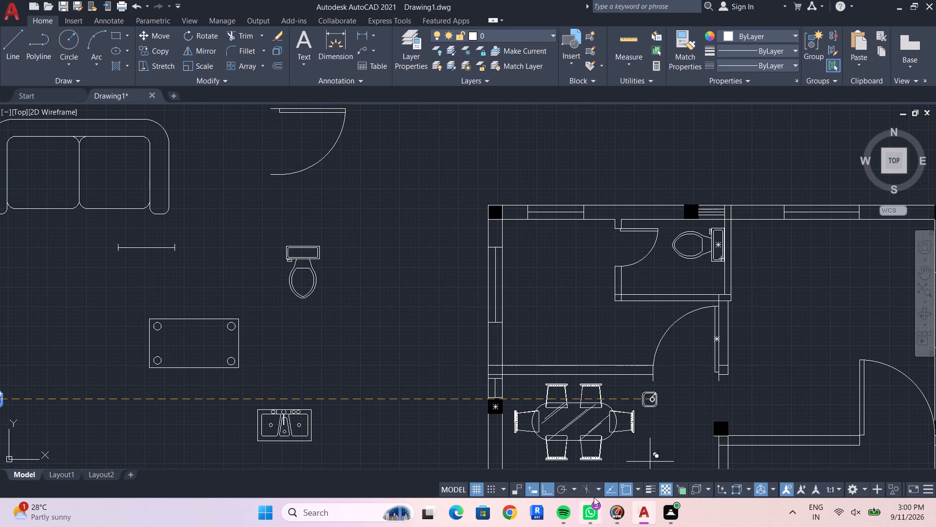
click(548, 484)
scroll(727, 293, up, 4)
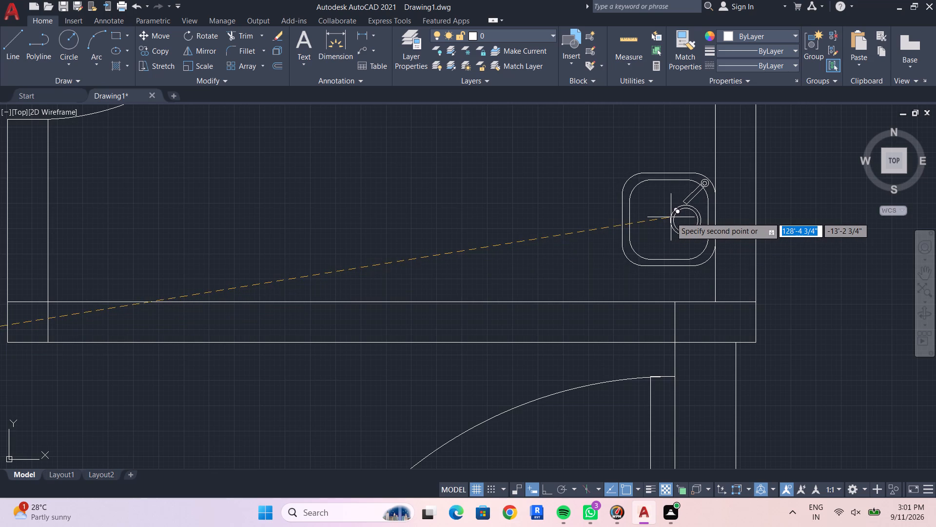
click(671, 217)
key(Escape)
Scale the bed block below the loose furniture blocks down slightly, freehand about the lower-left corner of the bed frame.
scroll(596, 233, down, 6)
middle_click(604, 249)
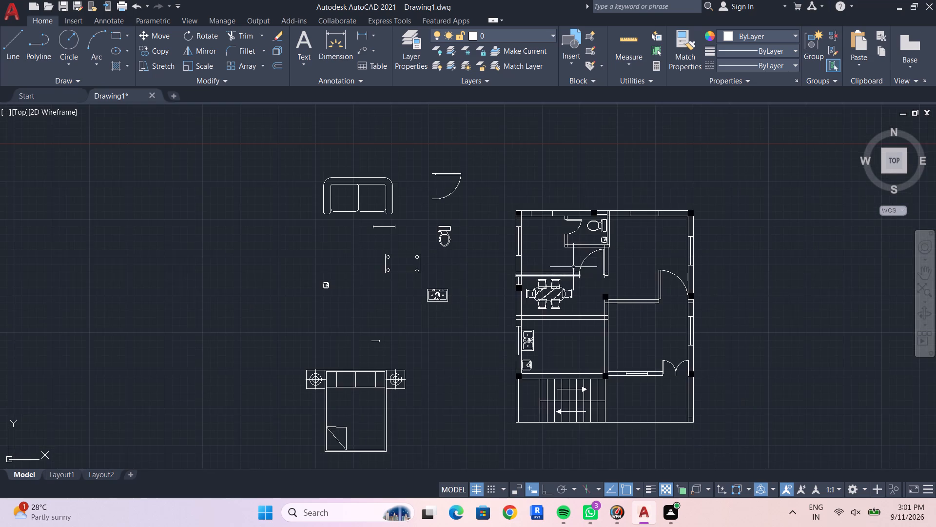
scroll(573, 264, up, 3)
middle_drag(567, 260, 619, 295)
scroll(535, 263, down, 2)
middle_drag(541, 271, 564, 302)
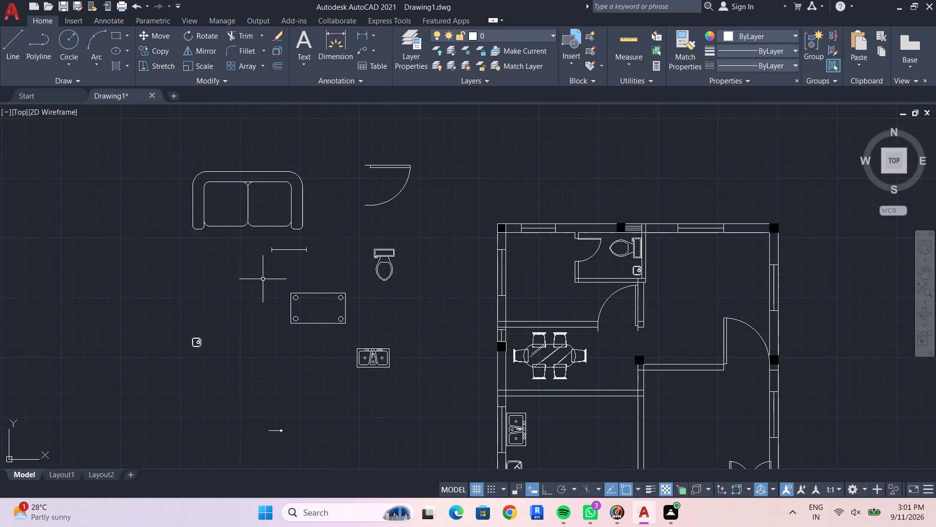
scroll(324, 326, down, 1)
middle_drag(300, 403, 507, 240)
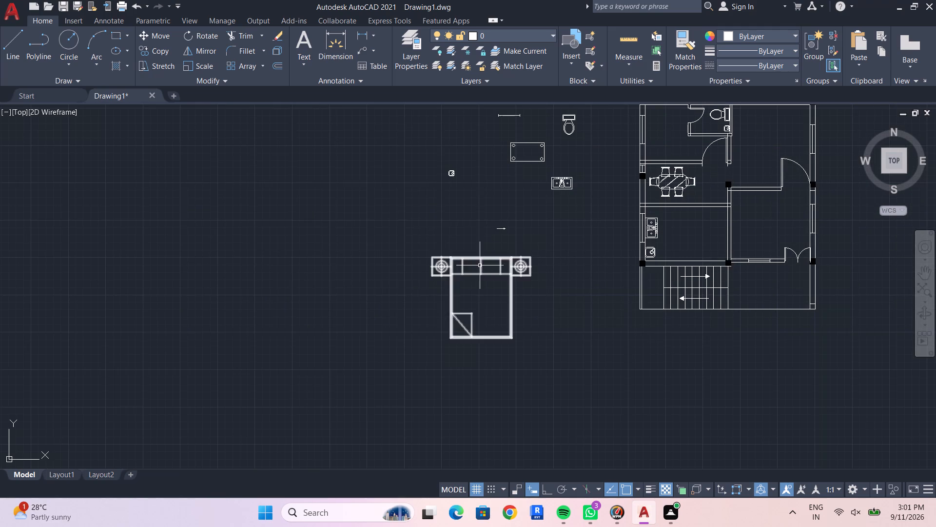
drag(374, 187, 487, 264)
key(Escape)
click(427, 248)
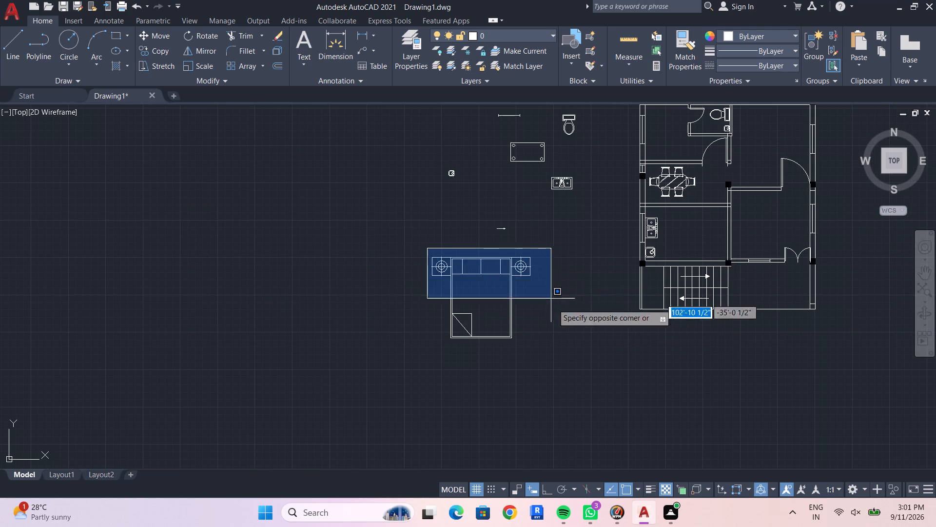
click(547, 354)
key(s)
key(c)
key(space)
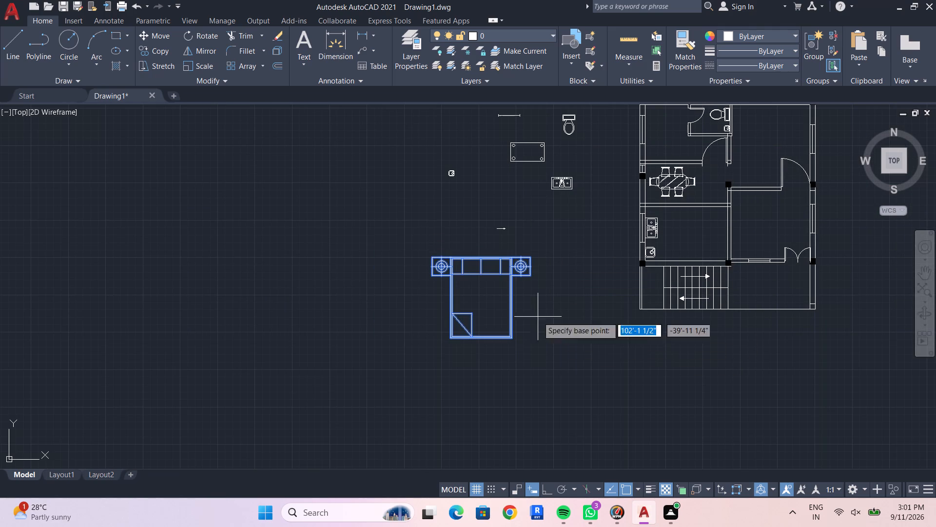
click(455, 338)
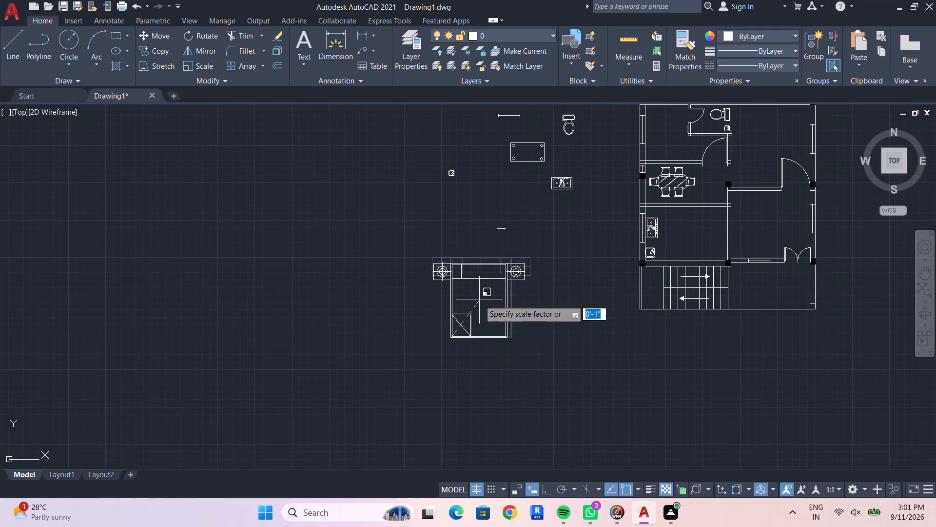
click(479, 300)
Scale the bed block and the small arrow above it down further, freehand about the bed frame's lower-left corner.
drag(424, 228, 453, 241)
click(544, 363)
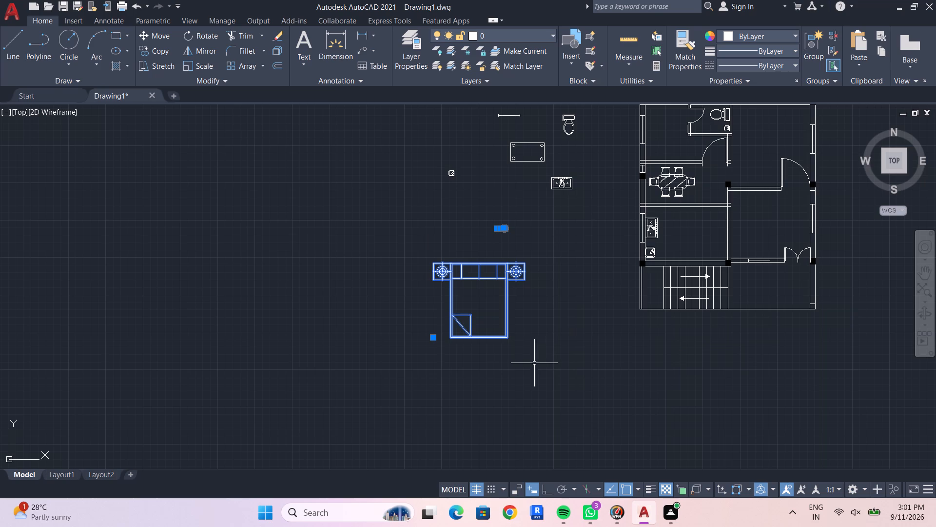
key(s)
key(c)
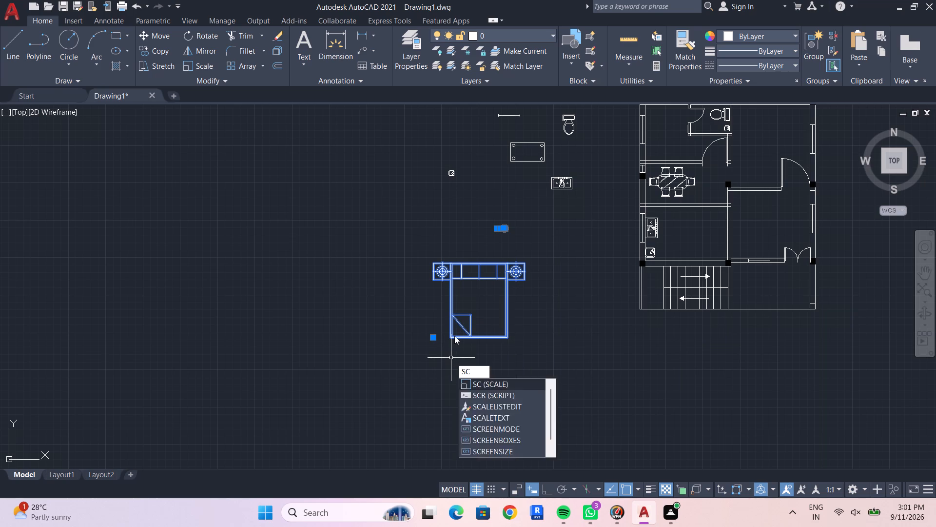
key(space)
click(454, 336)
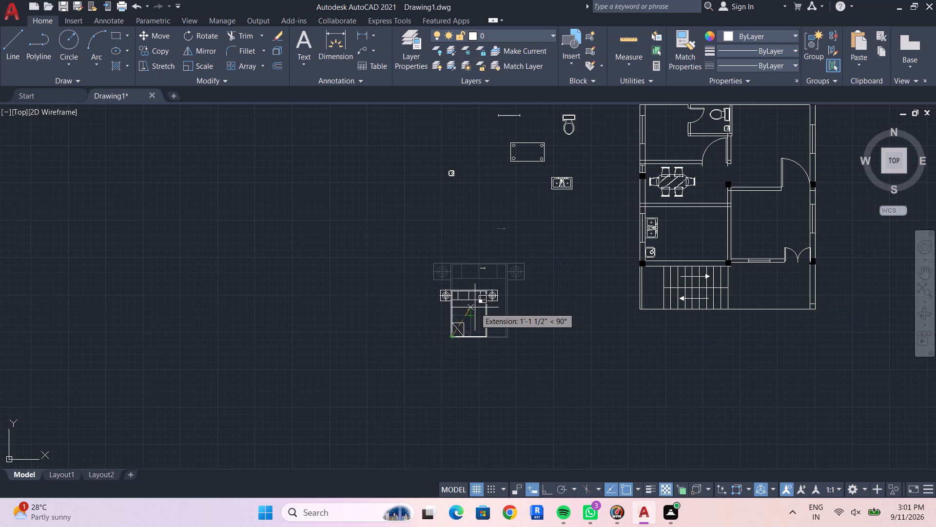
click(475, 307)
key(Escape)
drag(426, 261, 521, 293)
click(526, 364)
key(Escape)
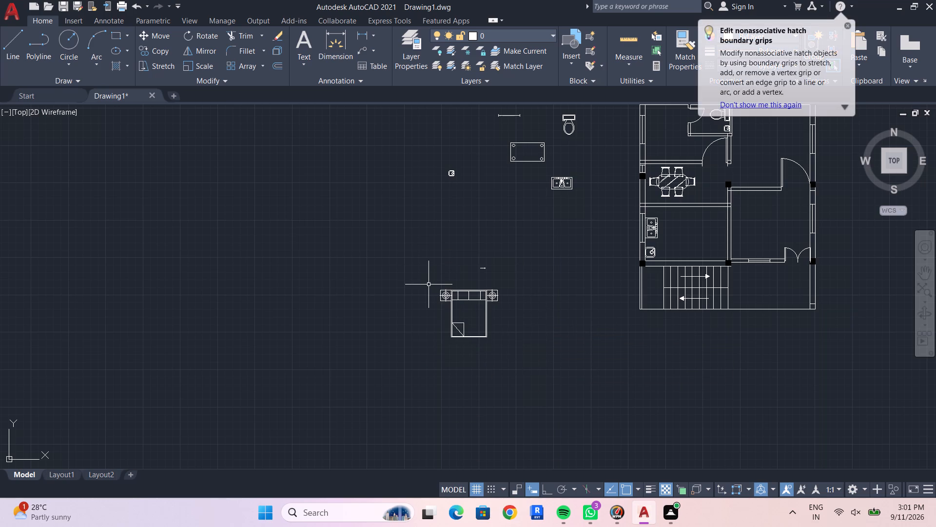
Copy the reduced bed block to the empty area just above the floor plan's bathroom.
drag(429, 284, 440, 284)
click(506, 353)
key(c)
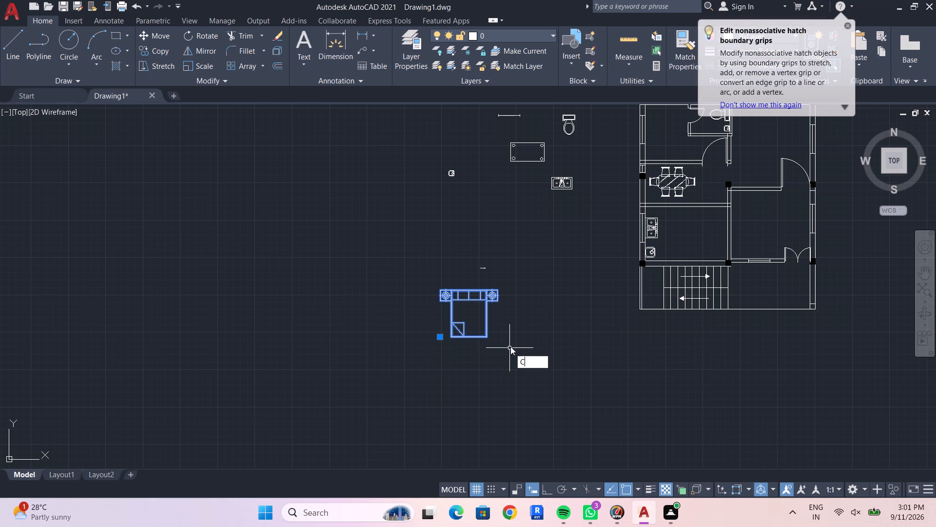
key(o)
key(space)
drag(479, 303, 487, 300)
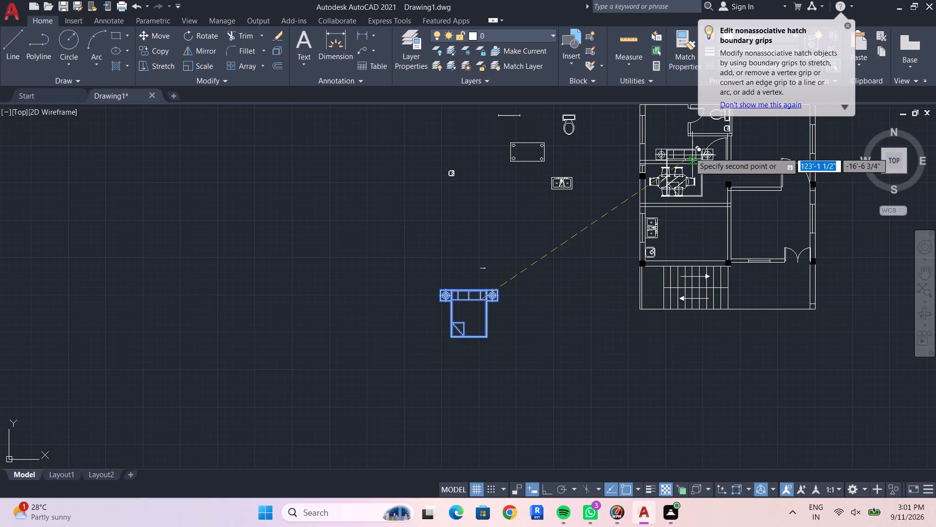
middle_drag(682, 197, 619, 399)
scroll(604, 332, up, 1)
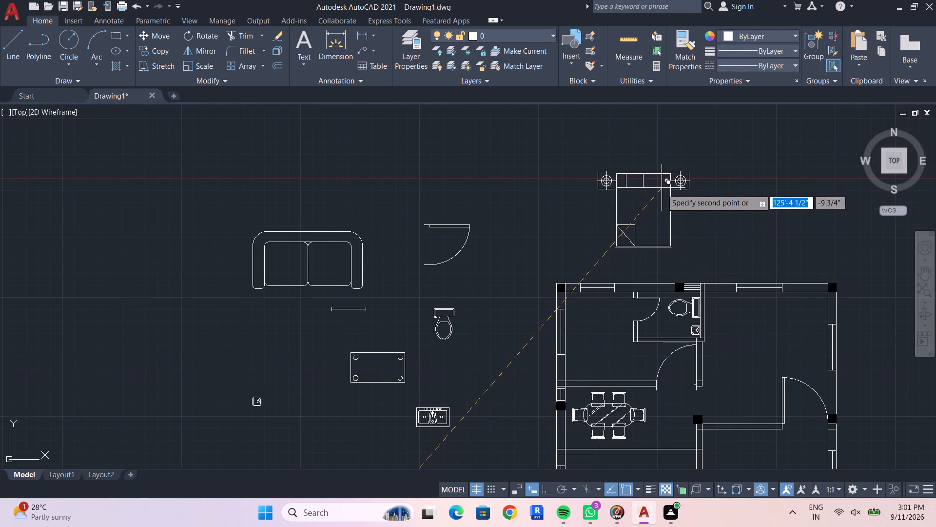
click(662, 191)
key(Escape)
Scale the copied bed above the plan down freehand about its frame's lower-right corner, to roughly two-thirds size.
drag(573, 152, 585, 212)
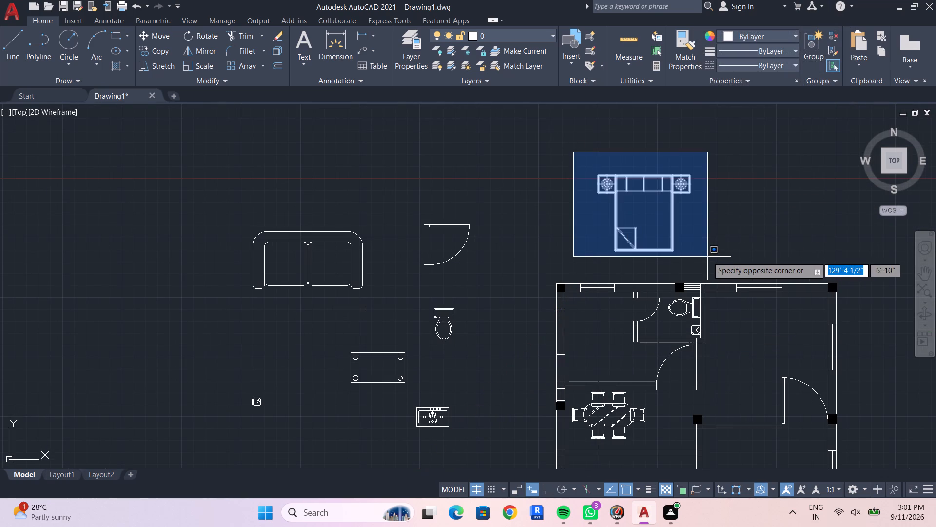
click(707, 257)
text(SC)
key(space)
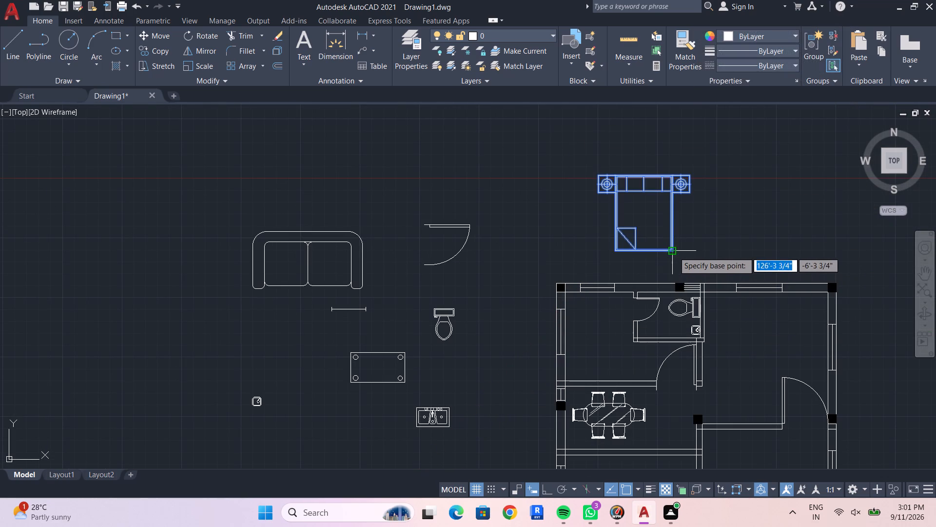
drag(674, 252, 673, 246)
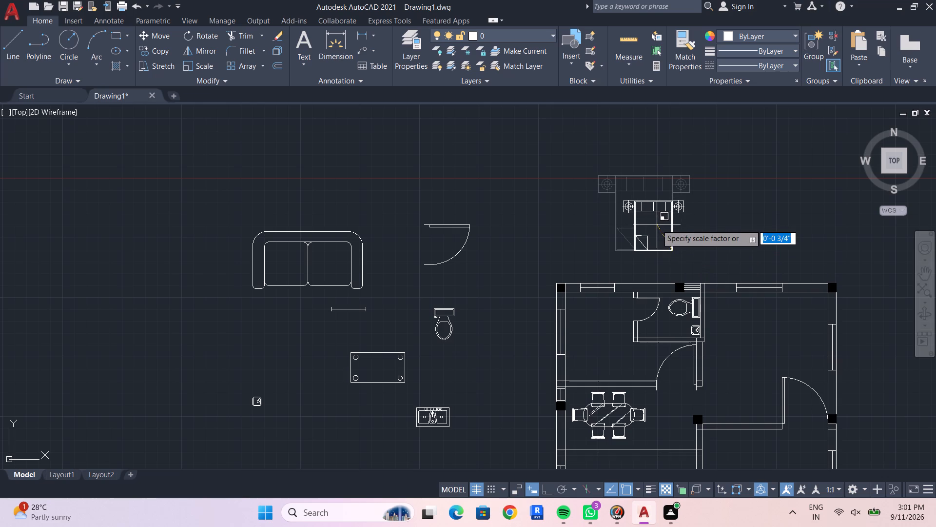
click(657, 224)
Rotate the small bed 270° with Ortho on, about its right bedside table's corner, so the headboard faces right.
drag(541, 154, 691, 199)
click(715, 264)
key(r)
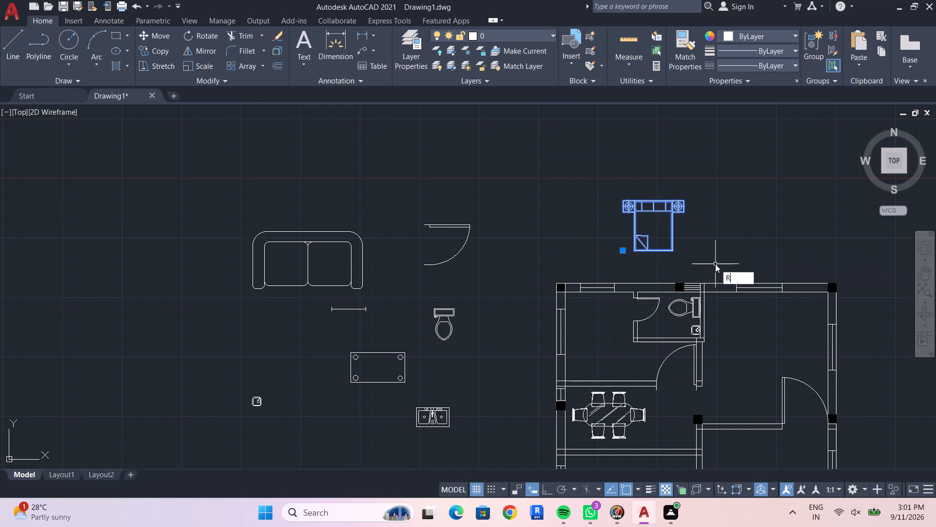
key(o)
key(space)
drag(687, 200, 695, 211)
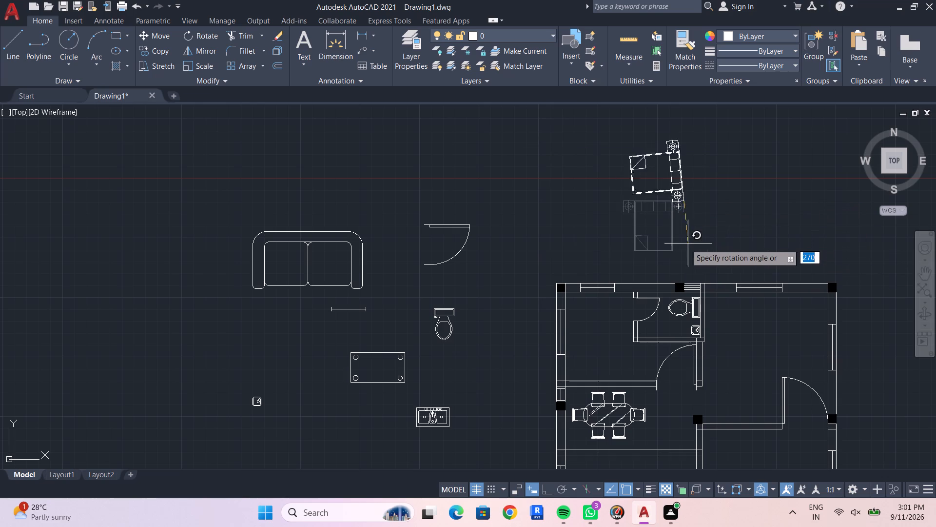
drag(546, 490, 547, 486)
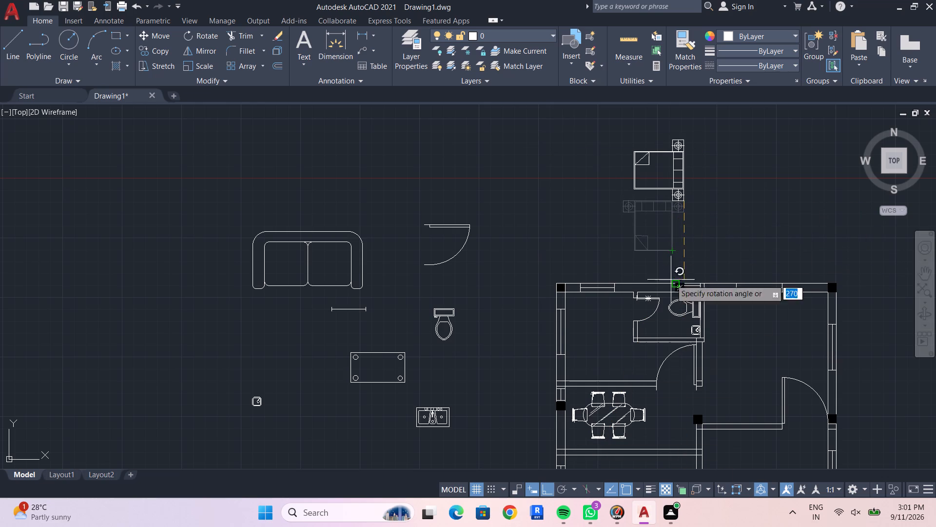
click(700, 235)
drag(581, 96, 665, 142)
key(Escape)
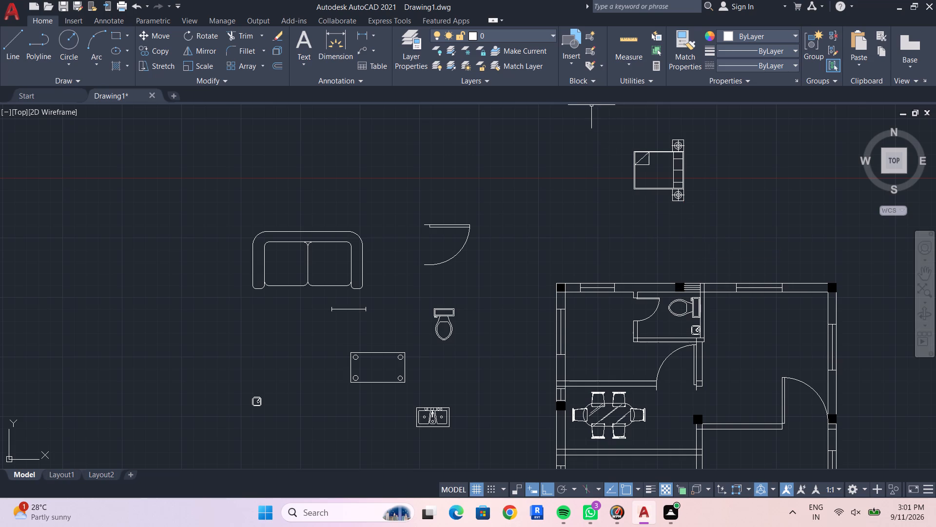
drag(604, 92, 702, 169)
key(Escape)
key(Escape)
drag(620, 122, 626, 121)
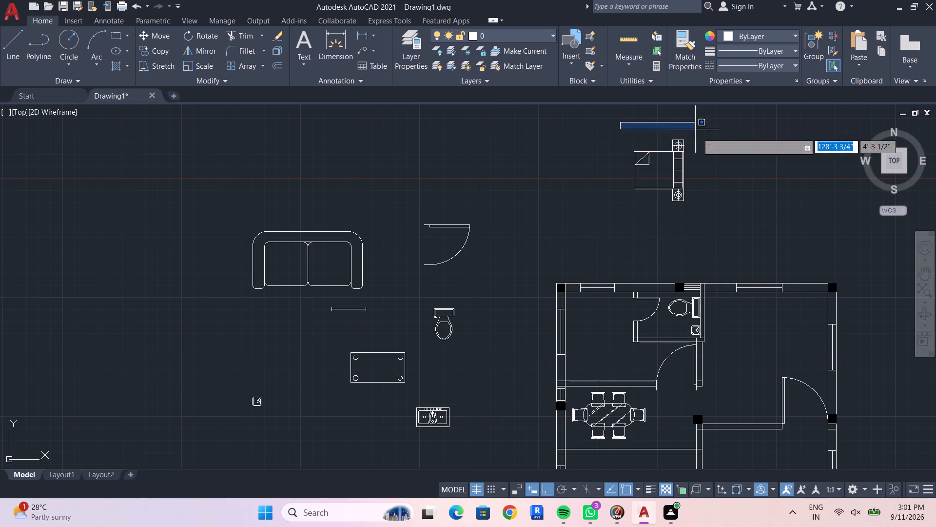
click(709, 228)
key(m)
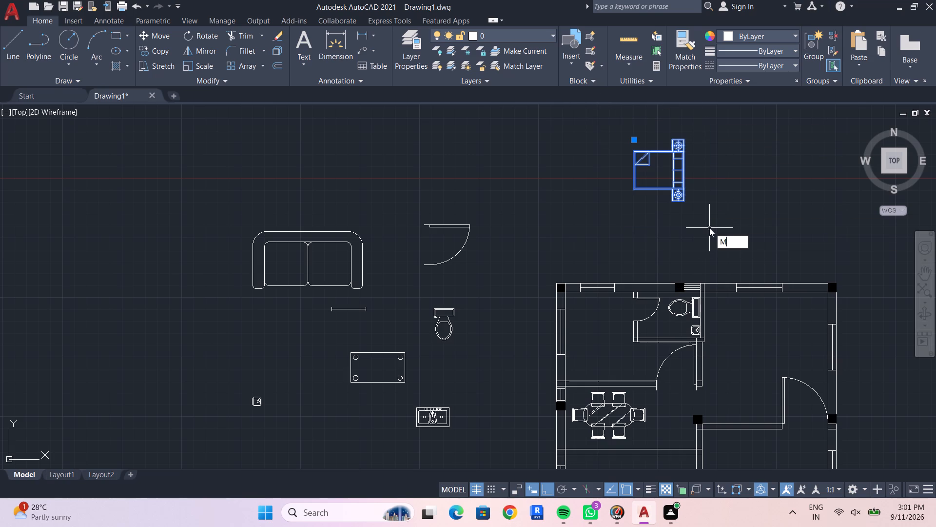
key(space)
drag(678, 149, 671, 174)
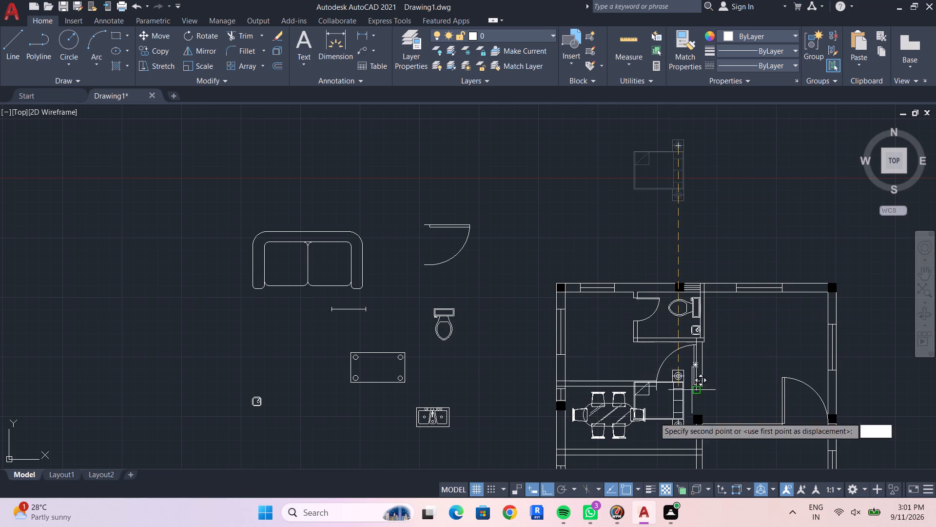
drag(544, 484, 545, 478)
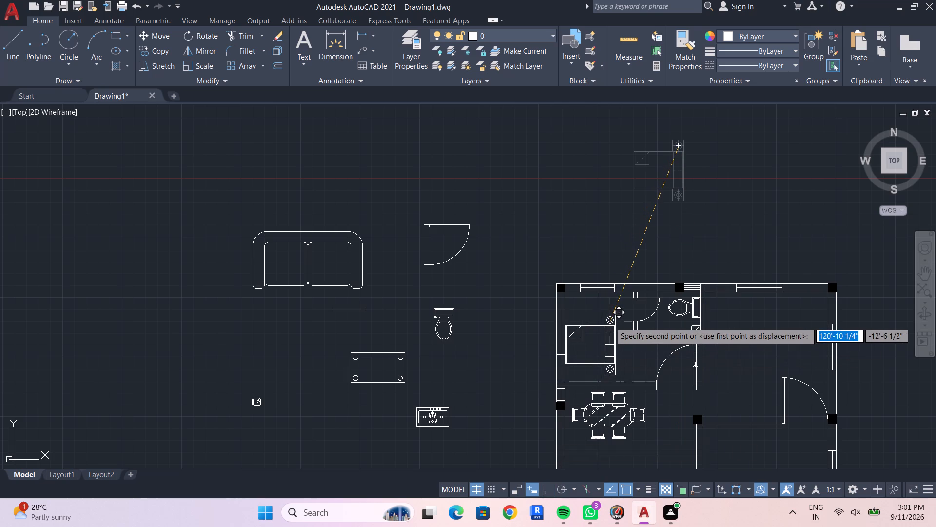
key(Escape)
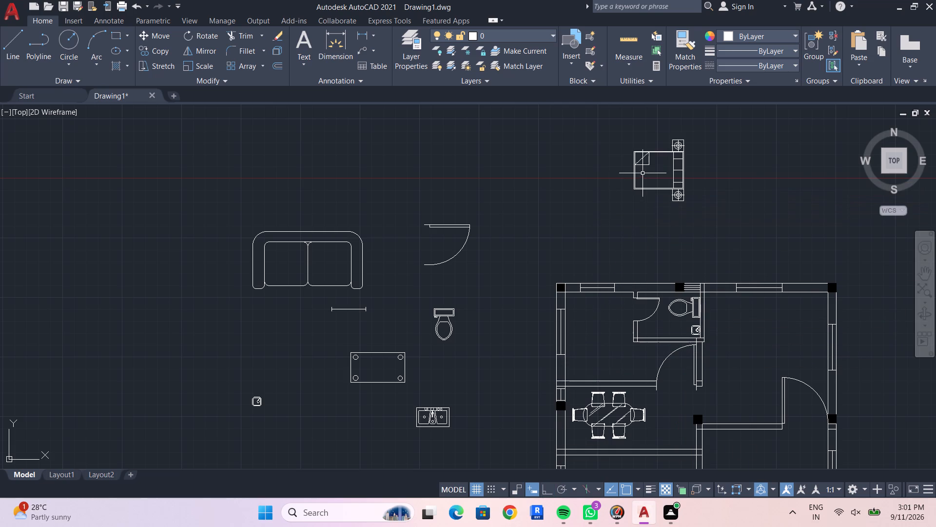
Rotate the small bed half a turn with Ortho on, about the upper bedside table's corner, so the headboard faces left.
drag(628, 113, 734, 164)
click(741, 222)
key(r)
text(O)
key(space)
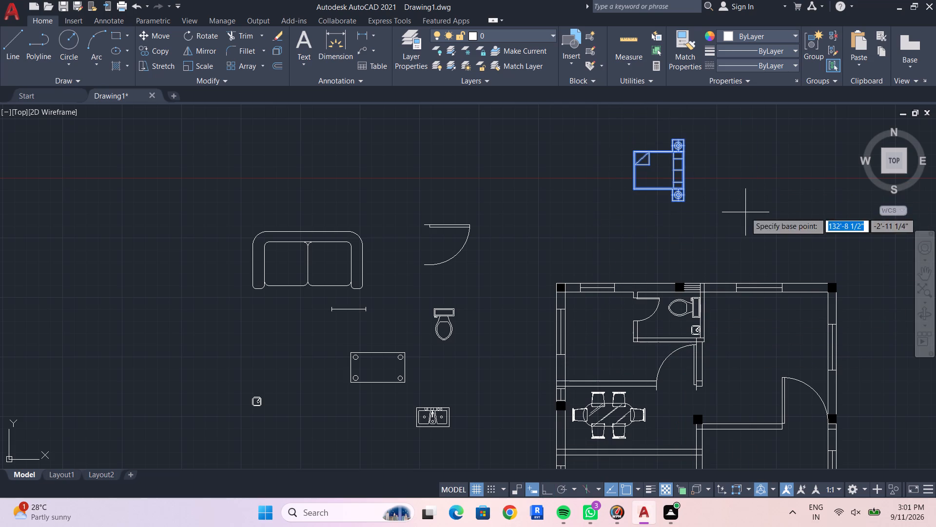
click(685, 138)
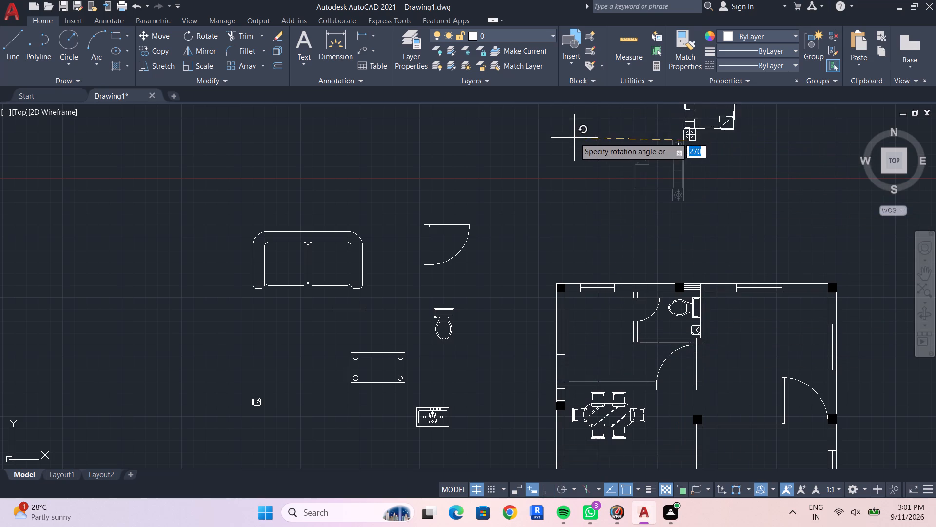
middle_drag(666, 184, 642, 290)
drag(544, 490, 546, 481)
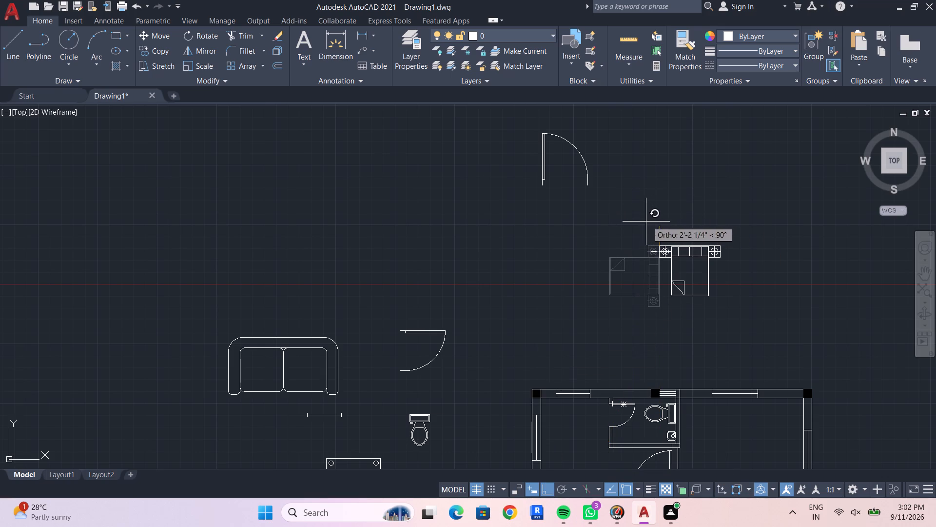
click(635, 242)
key(Escape)
click(666, 160)
key(Escape)
Move the rotated bed with Ortho off into the top-left bedroom, placing its headboard against the left wall.
drag(641, 161, 662, 213)
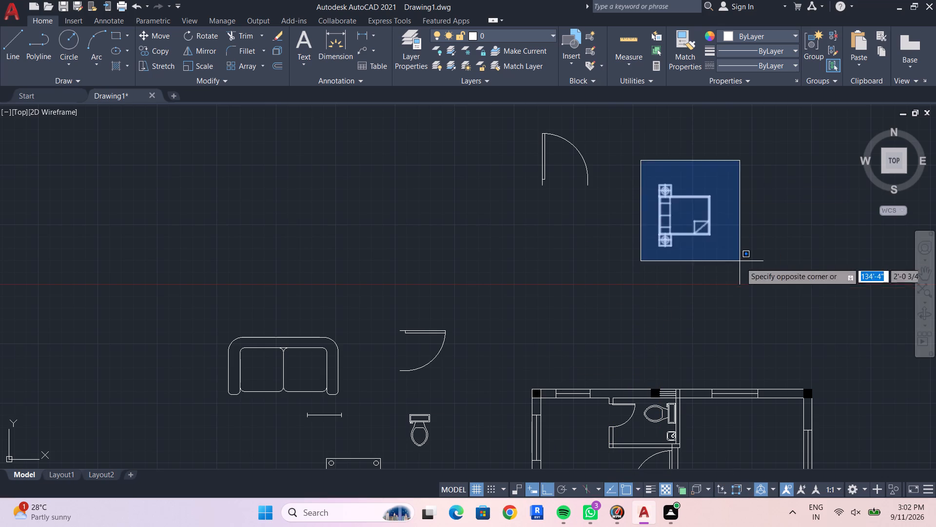
click(741, 266)
drag(548, 490, 549, 486)
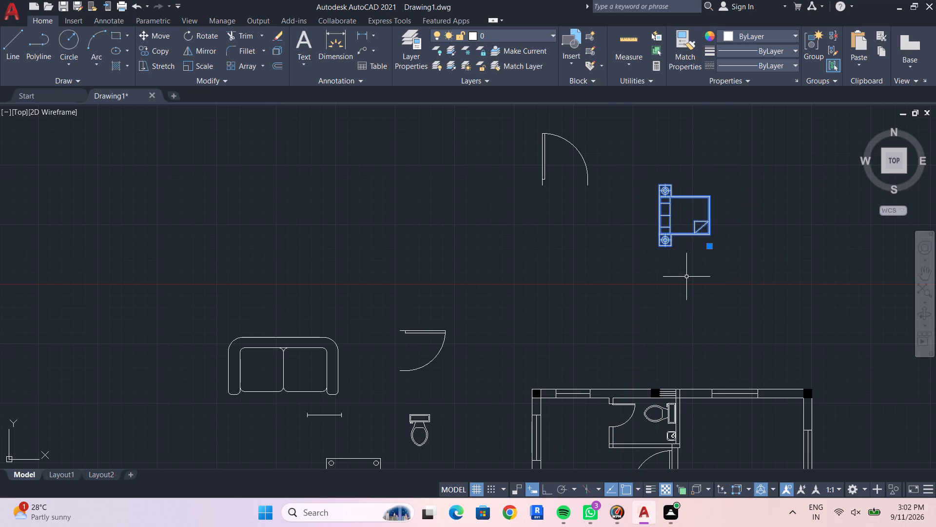
key(n)
key(BackSpace)
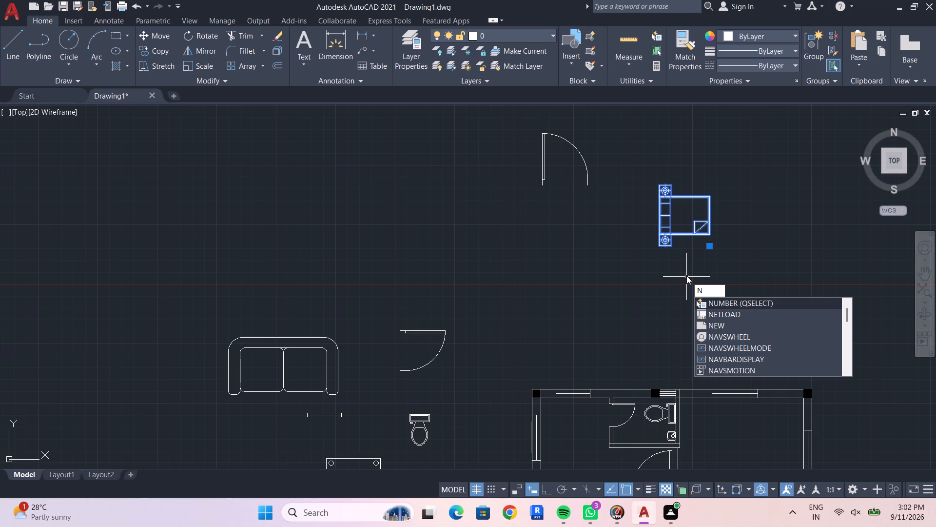
key(BackSpace)
text(M)
key(space)
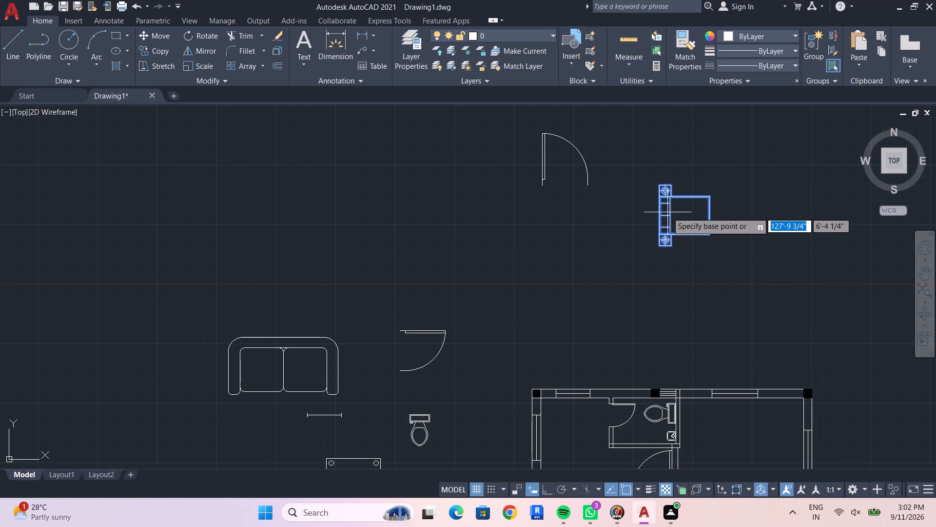
drag(668, 213, 667, 224)
middle_drag(613, 343, 623, 188)
scroll(567, 300, up, 1)
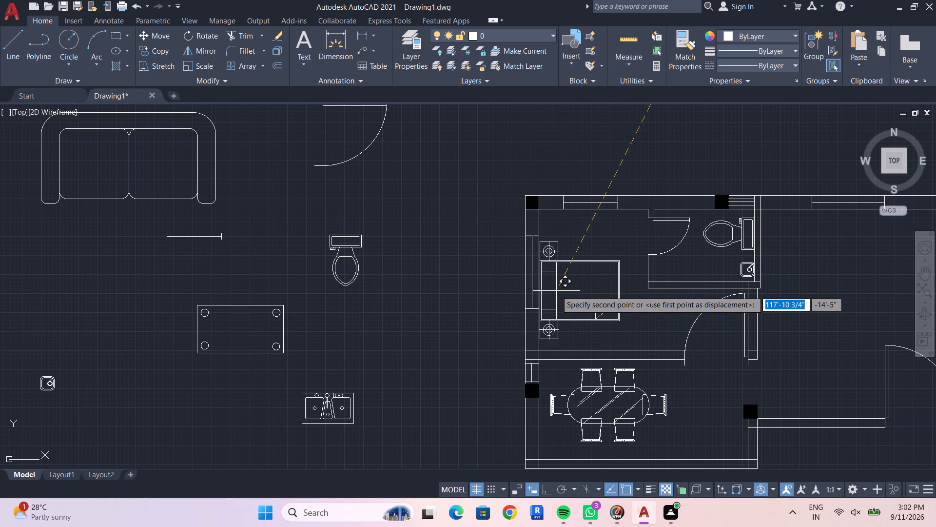
click(556, 291)
key(Escape)
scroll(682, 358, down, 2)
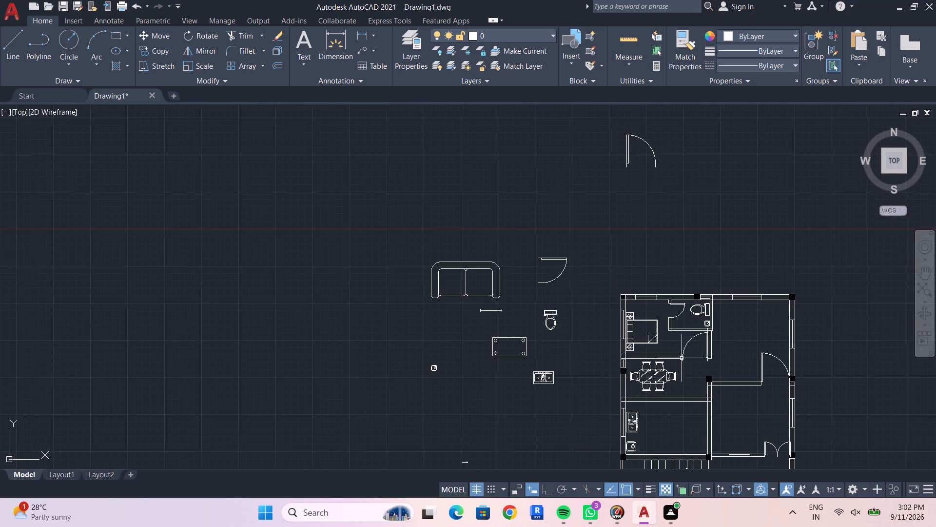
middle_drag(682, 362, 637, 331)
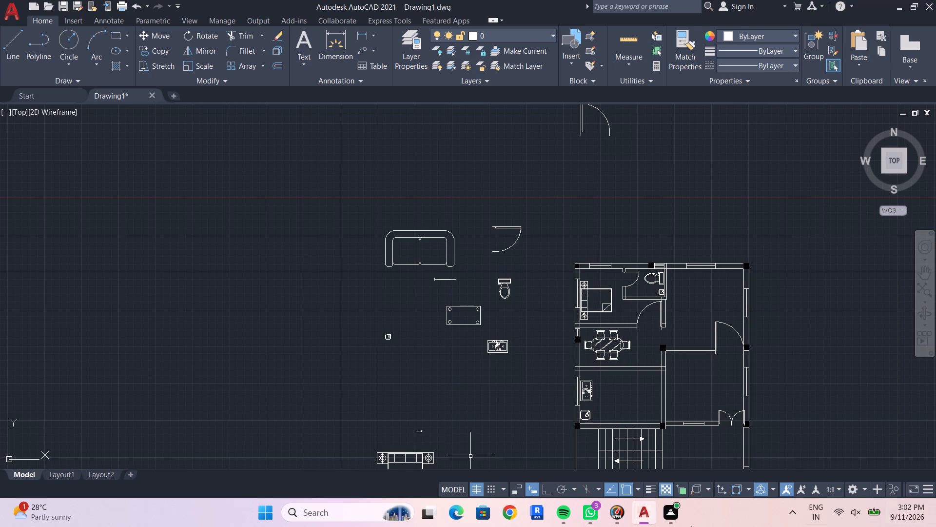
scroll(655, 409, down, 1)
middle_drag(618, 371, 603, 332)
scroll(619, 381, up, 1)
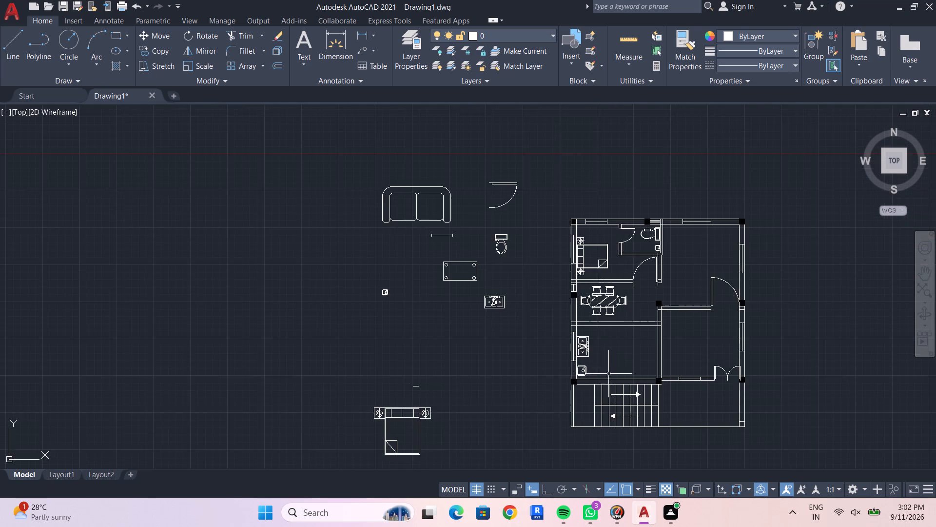
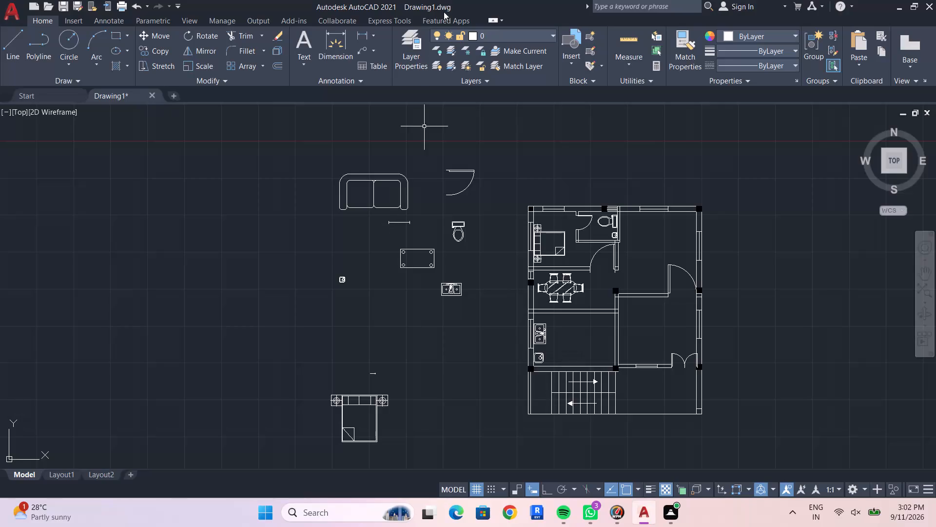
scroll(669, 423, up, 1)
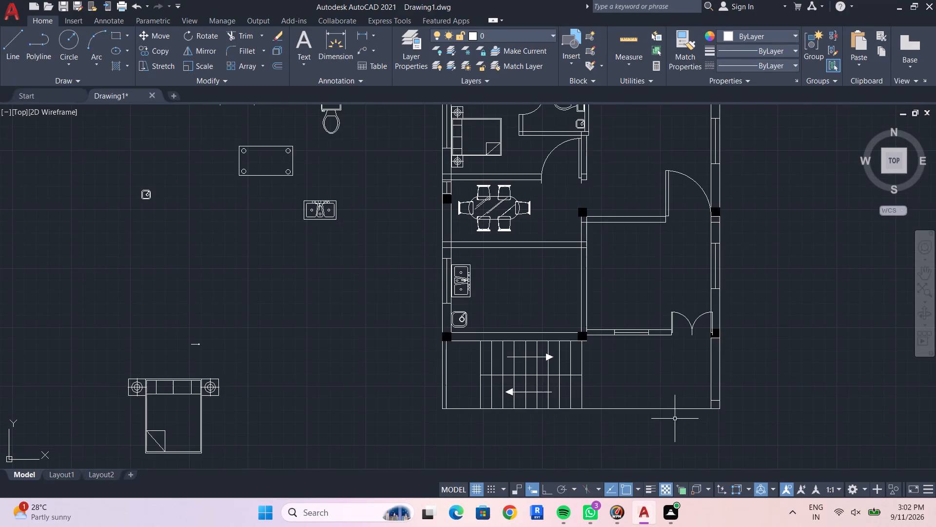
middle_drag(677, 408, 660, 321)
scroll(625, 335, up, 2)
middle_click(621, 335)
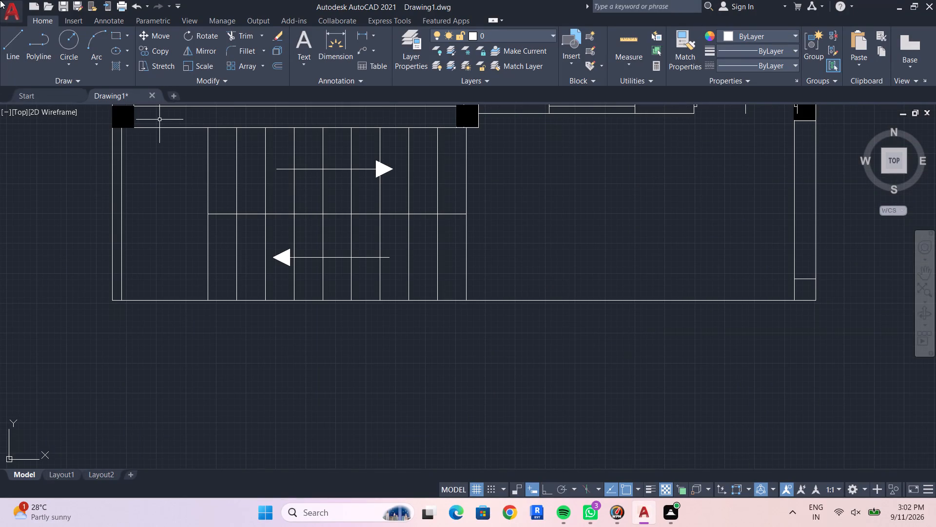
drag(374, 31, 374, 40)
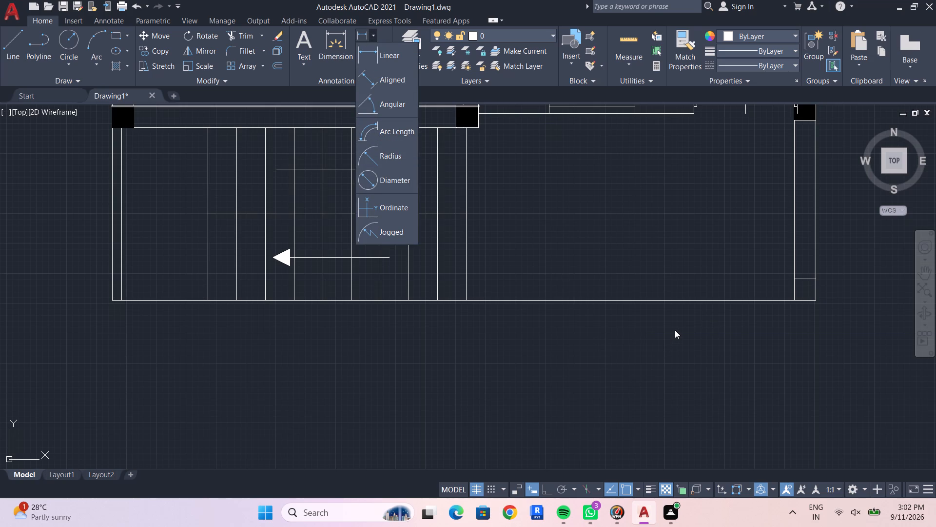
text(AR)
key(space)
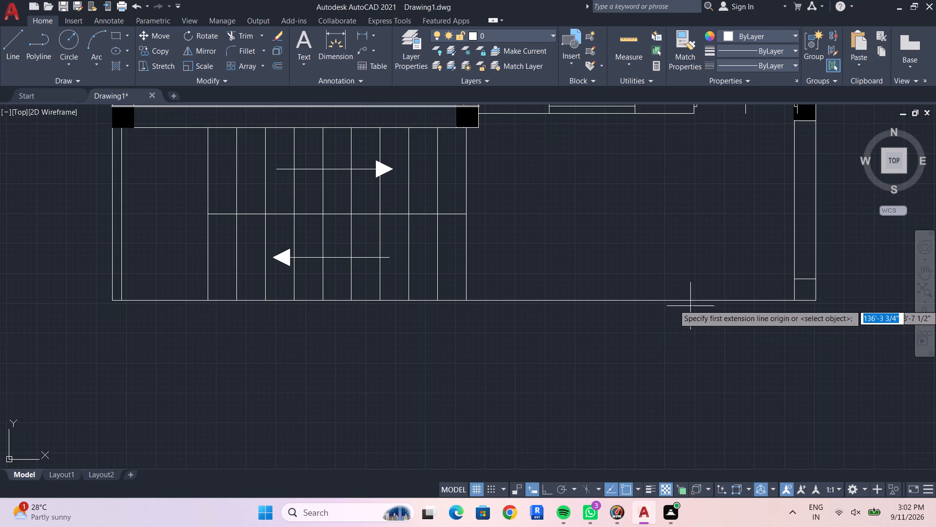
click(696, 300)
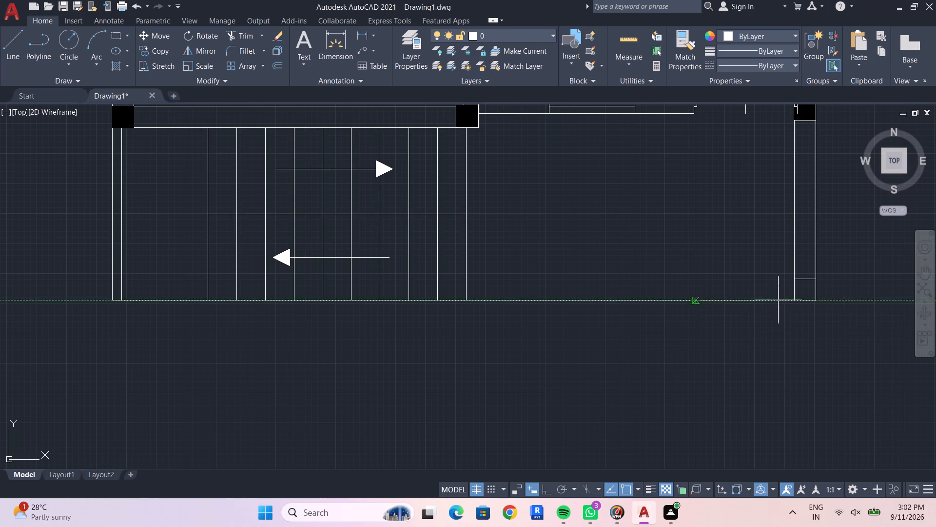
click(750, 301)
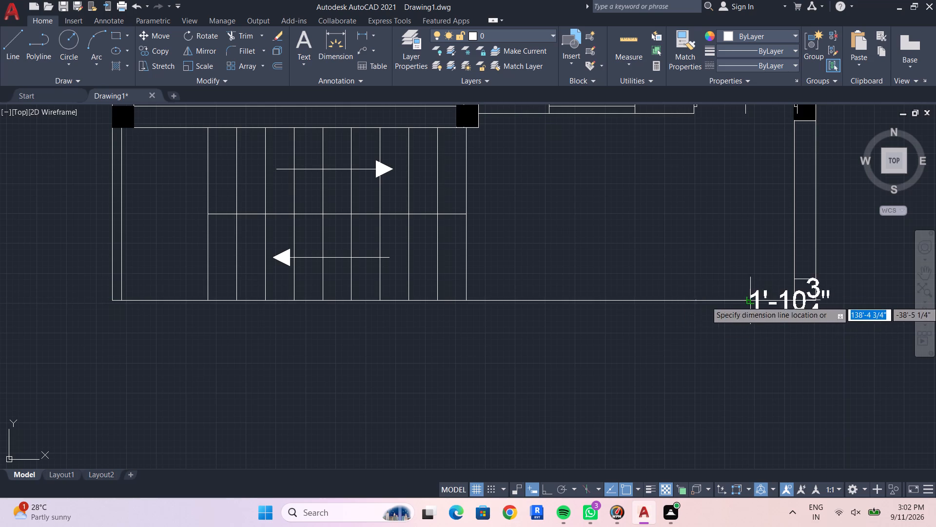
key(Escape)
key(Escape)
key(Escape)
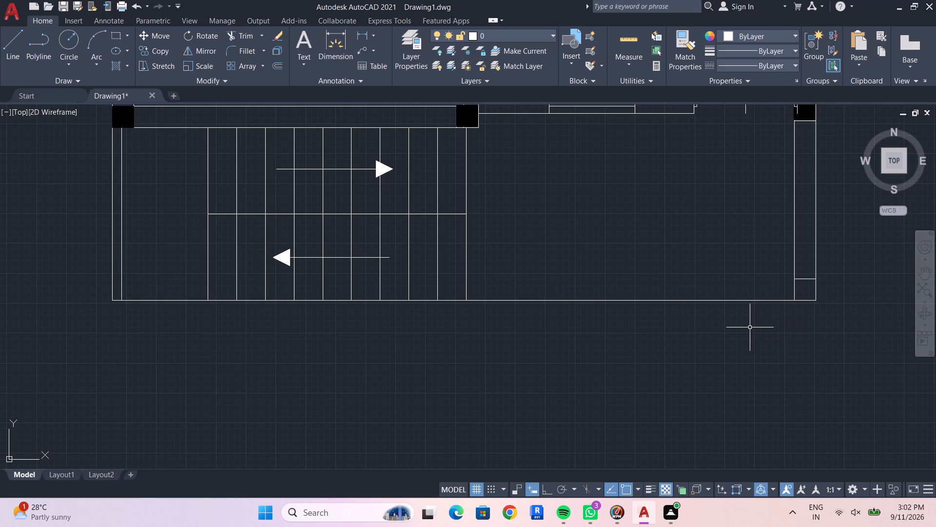
Draw a three-point arc on the plan's front boundary line below the double door, bulging outward and ending inside the line.
text(ARRR)
key(BackSpace)
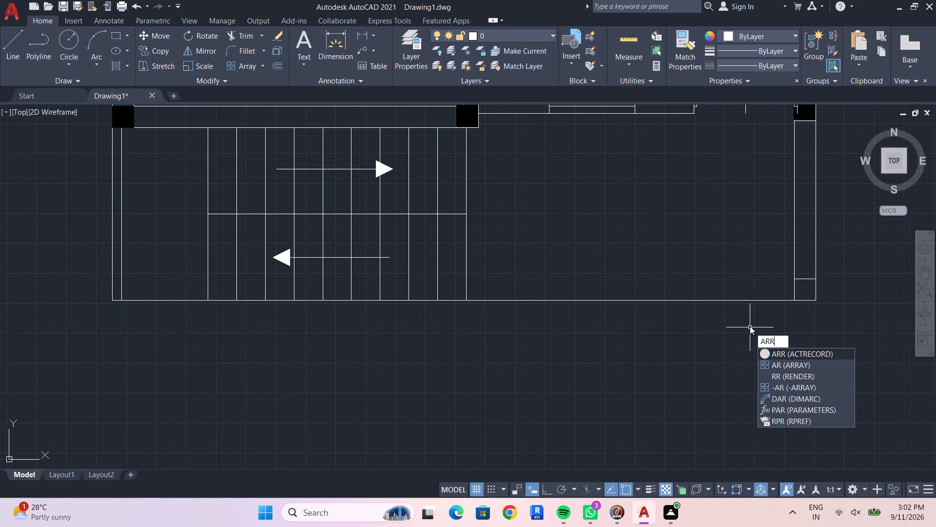
key(BackSpace)
key(c)
key(space)
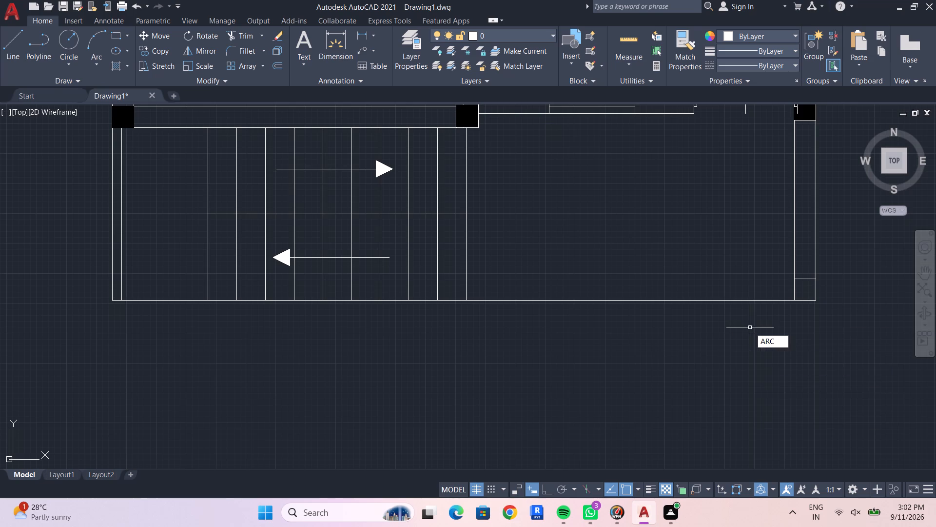
click(695, 300)
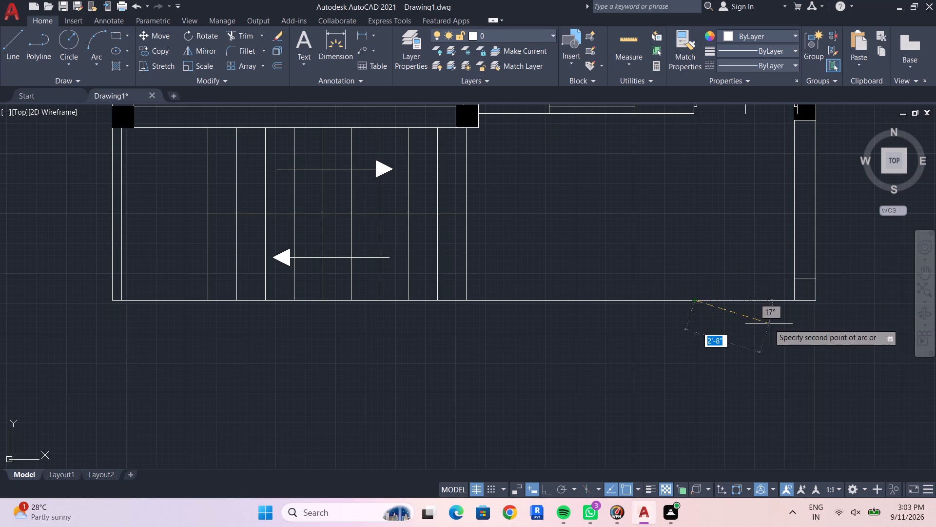
click(771, 302)
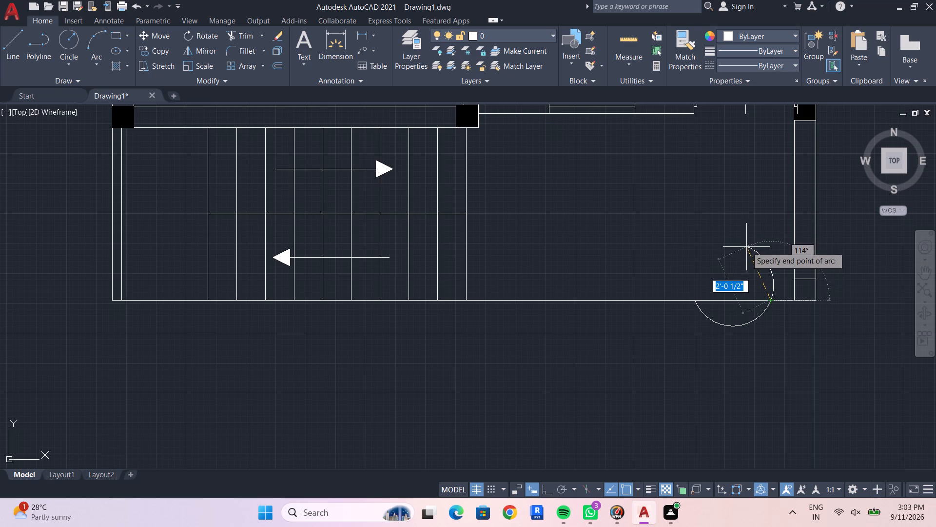
click(781, 268)
key(Escape)
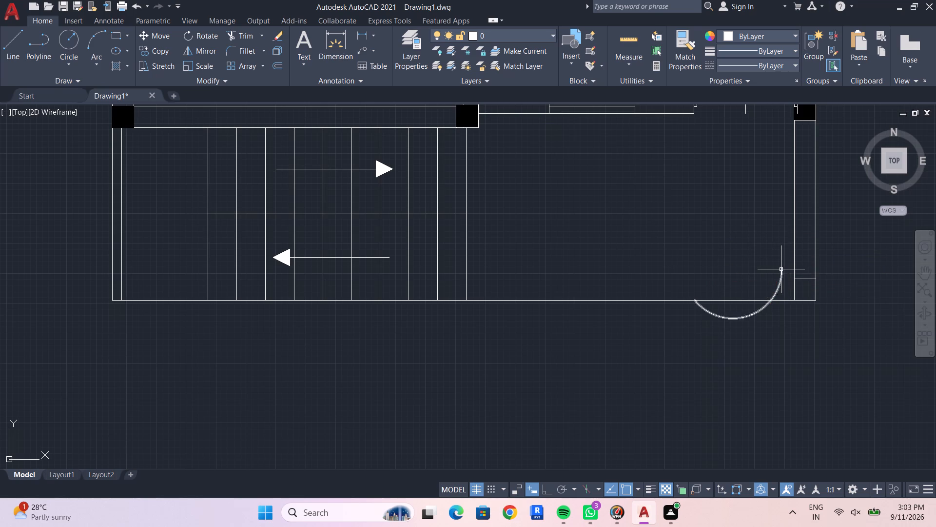
key(Escape)
Trim the arc end inside the front boundary line and the piece of line spanning the arc.
text(TR)
key(space)
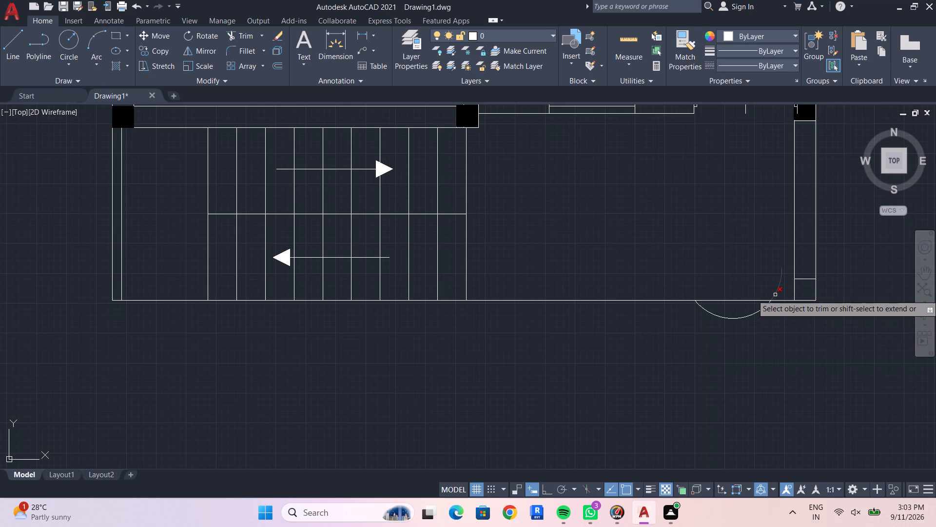
click(775, 294)
click(751, 300)
scroll(766, 378, down, 1)
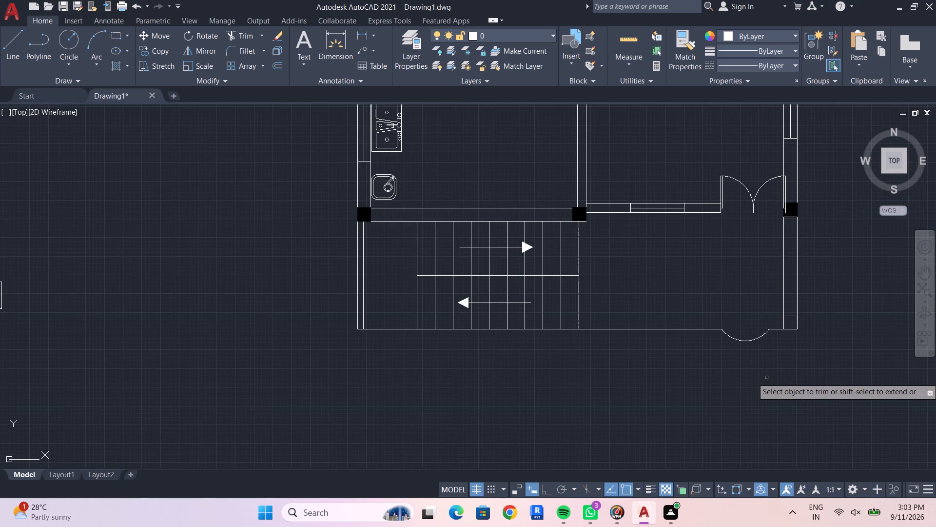
scroll(750, 368, down, 1)
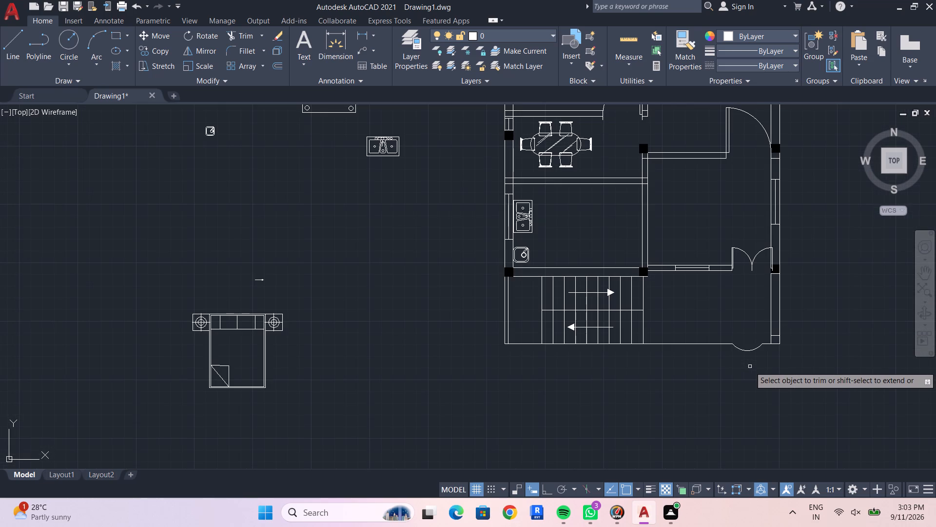
scroll(734, 354, up, 1)
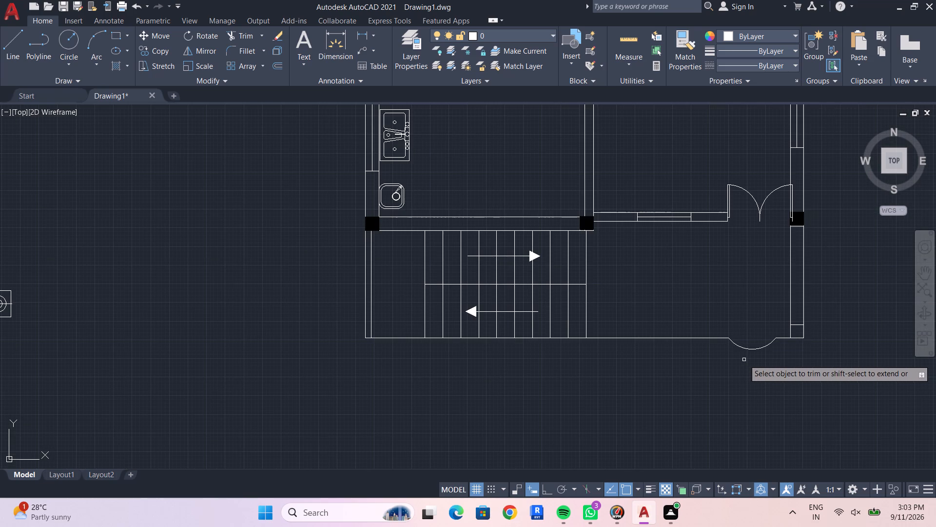
scroll(745, 363, up, 1)
middle_click(745, 371)
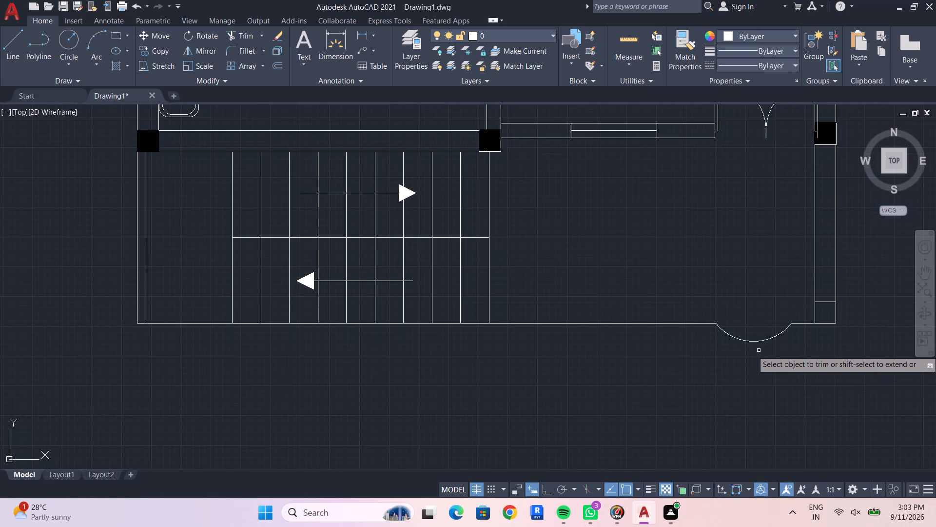
scroll(717, 403, down, 2)
middle_drag(701, 403, 703, 411)
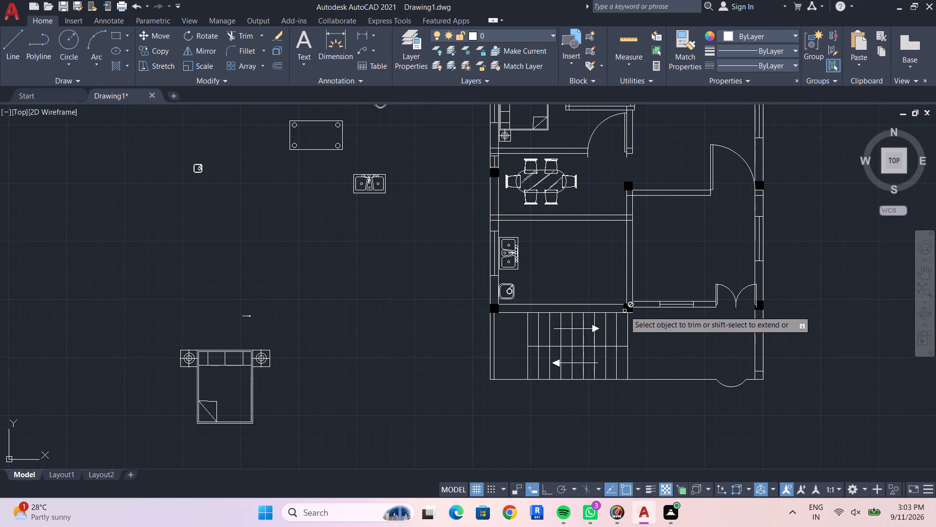
click(630, 308)
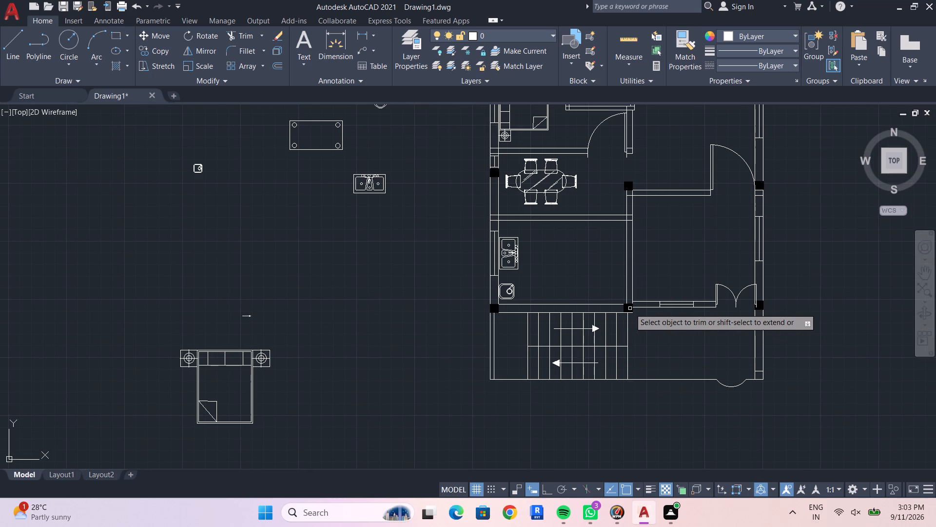
key(Escape)
Delete the solid column fills at the kitchen's two lower corners, beside the double door, and at the dining area's inner wall.
click(630, 308)
key(Delete)
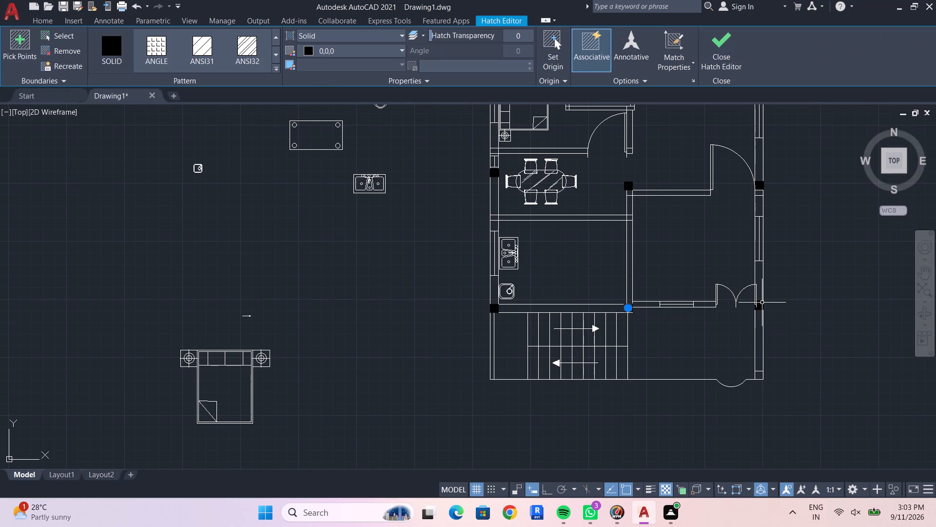
key(Delete)
click(759, 306)
key(Delete)
key(Delete)
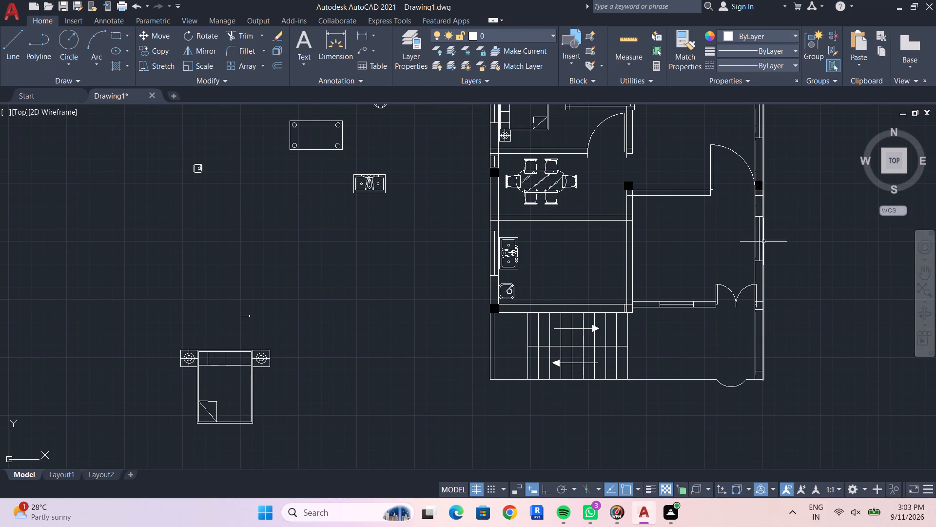
click(630, 187)
key(Delete)
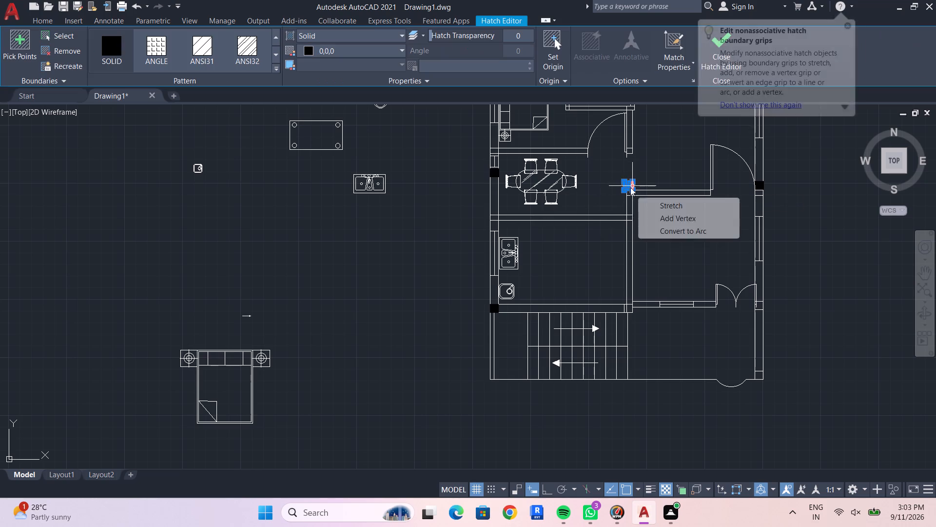
key(Delete)
key(Delete)
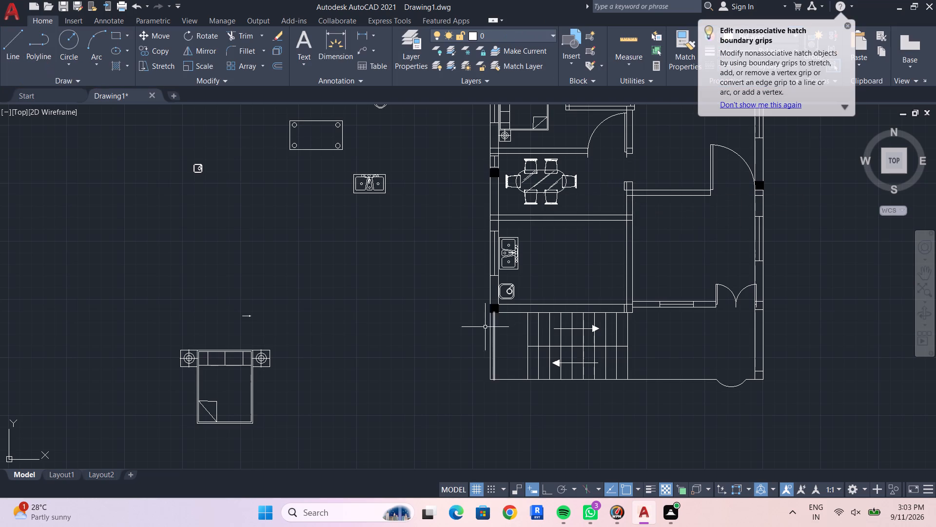
click(497, 307)
key(Delete)
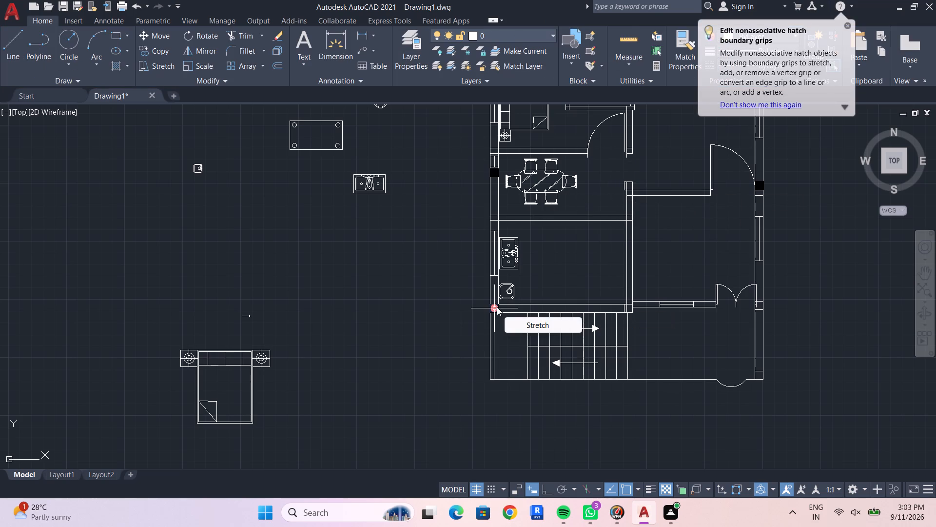
key(Delete)
key(Delete)
Delete the remaining column fills on the outer walls: two at mid-height and three along the top wall.
middle_drag(573, 300, 563, 373)
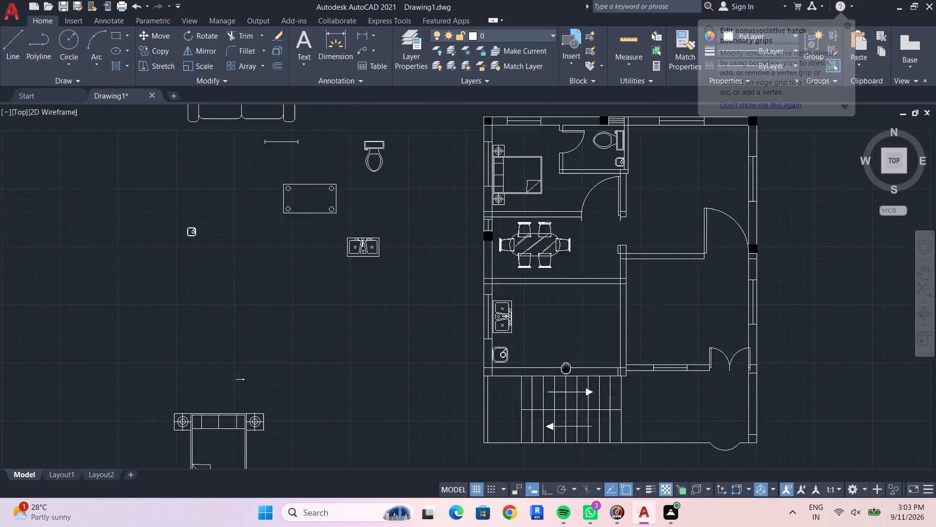
middle_drag(563, 373, 554, 402)
click(740, 285)
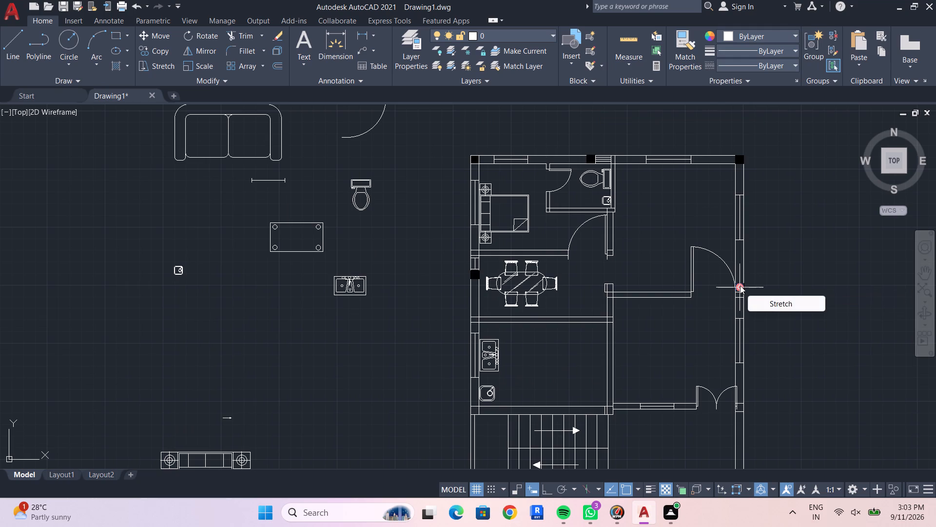
key(Delete)
click(477, 275)
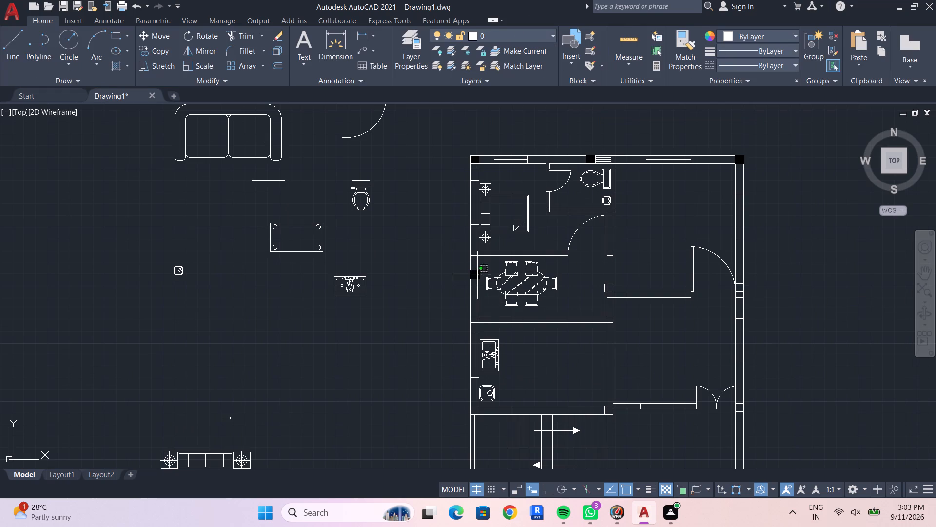
key(Delete)
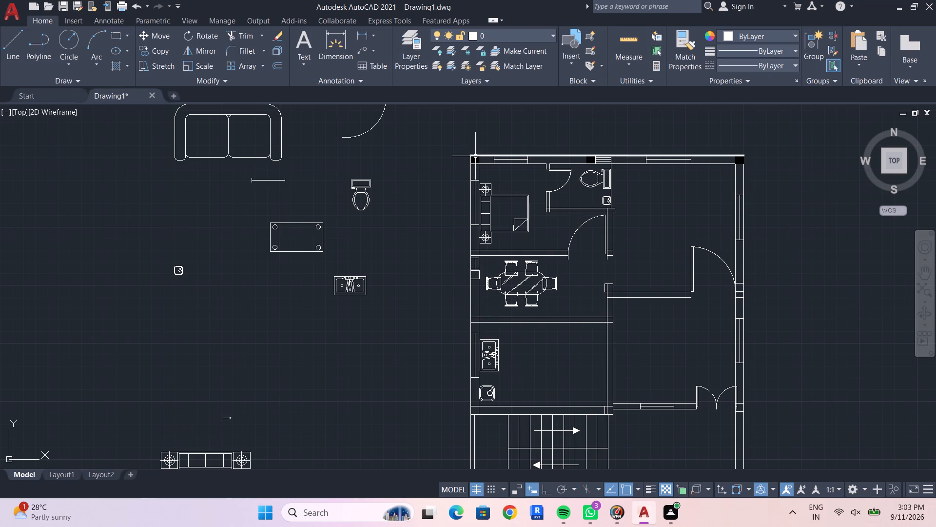
click(475, 159)
key(Delete)
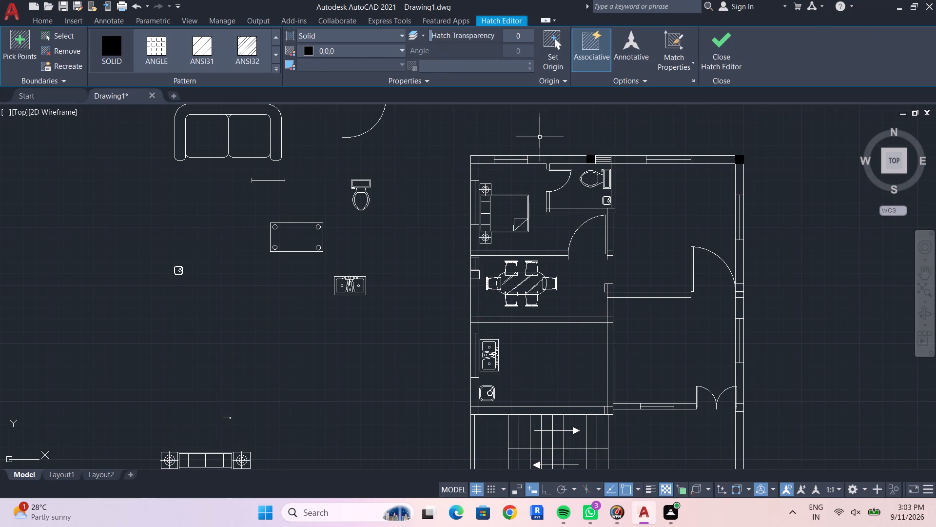
click(590, 158)
key(Delete)
click(738, 160)
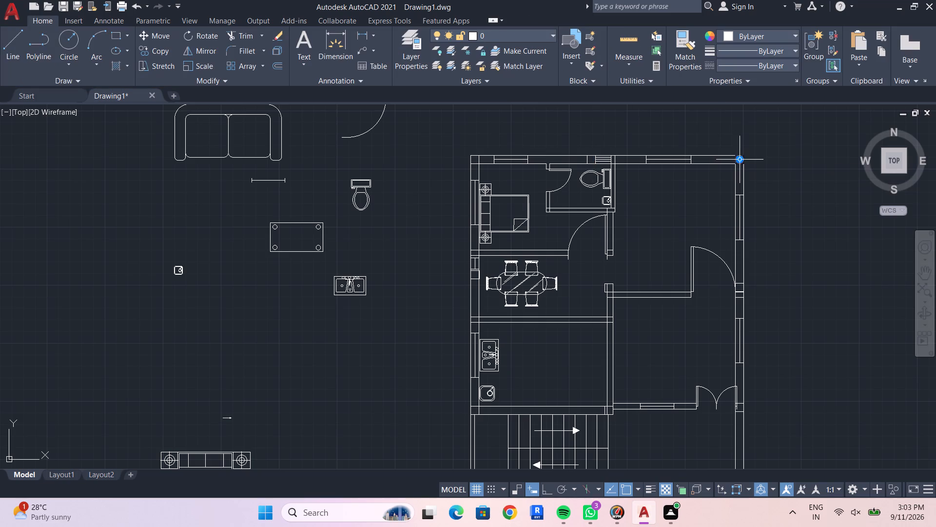
key(Delete)
scroll(712, 272, down, 2)
scroll(715, 234, up, 2)
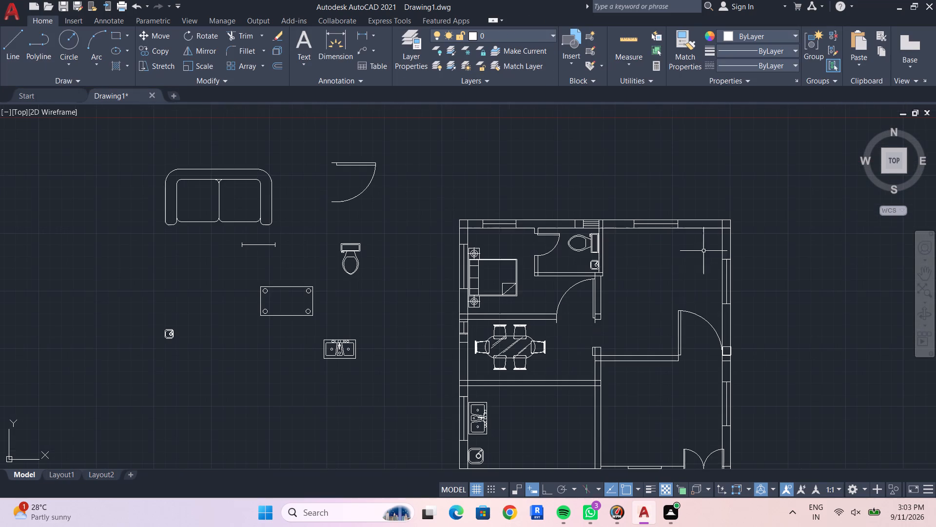
key(Escape)
Offset the inner line of the kitchen's right-hand wall 3' into the kitchen.
middle_drag(589, 407, 445, 300)
scroll(464, 360, down, 1)
middle_drag(468, 364, 521, 318)
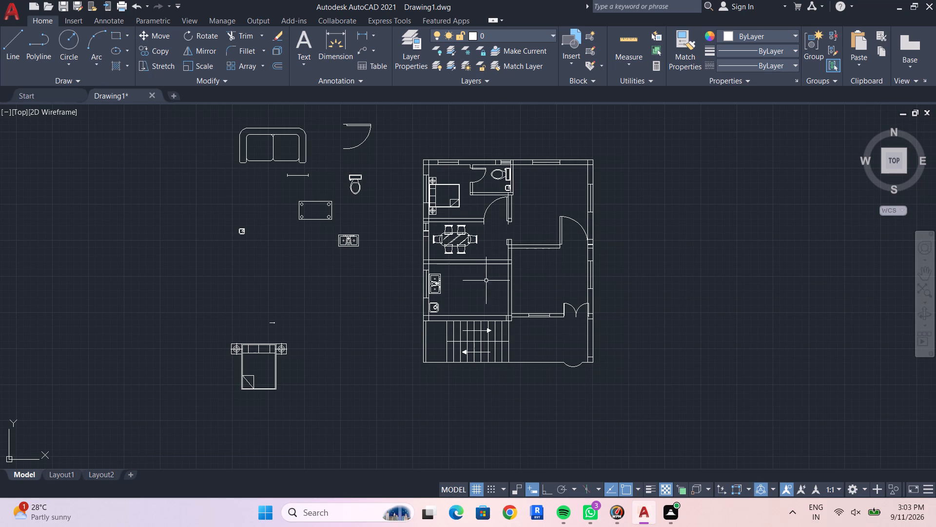
scroll(482, 277, up, 1)
middle_drag(482, 285, 480, 308)
scroll(480, 308, up, 1)
text(OF 3')
key(Return)
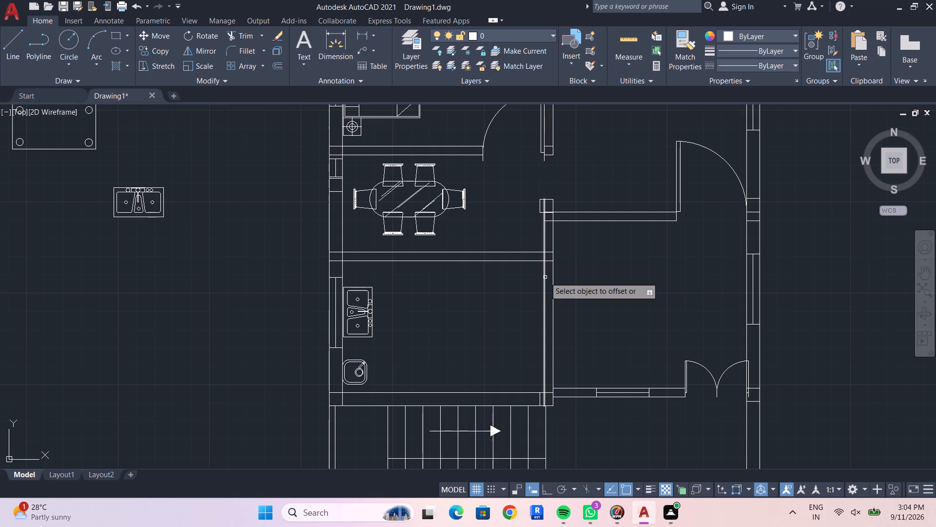
click(545, 277)
click(502, 280)
key(Escape)
key(Escape)
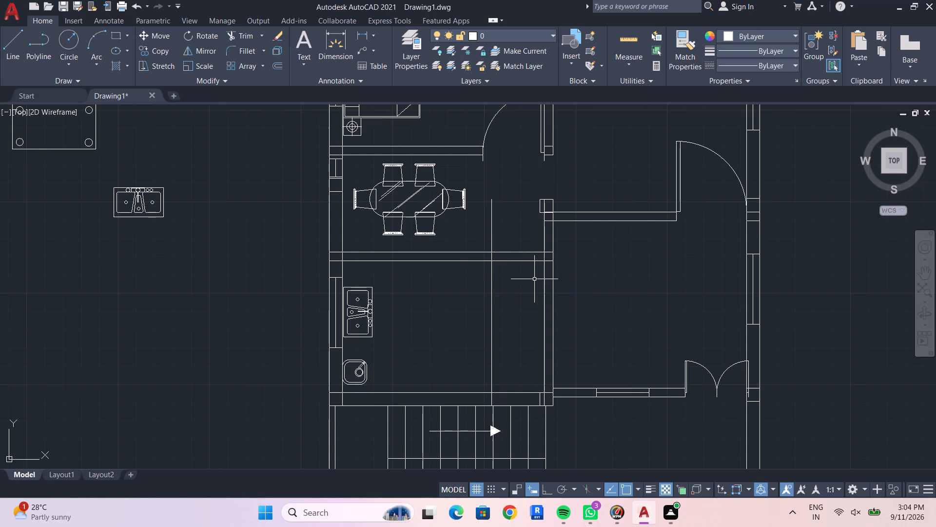
Trim both lines of the kitchen–dining wall between the 3' offset line and the kitchen's right-hand wall.
text(TR)
key(space)
click(519, 252)
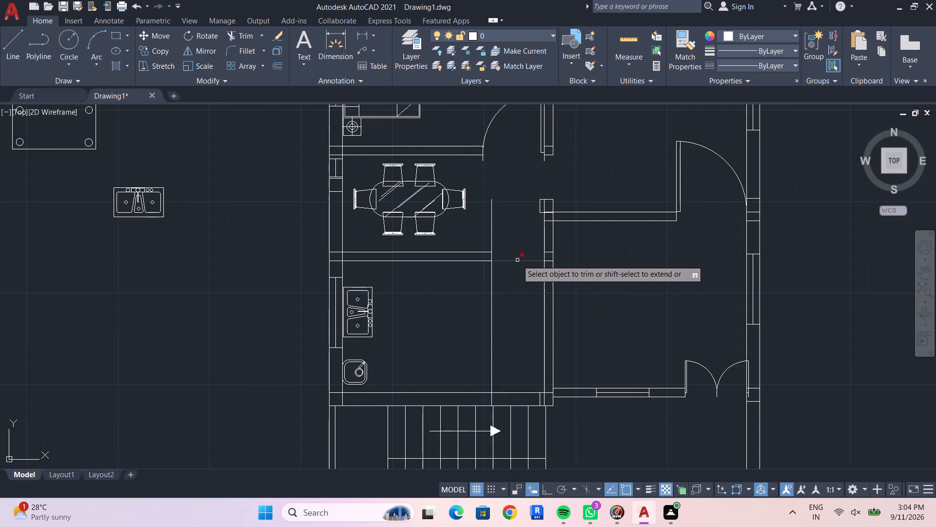
click(517, 260)
Remove the remaining pieces of the offset line above, inside and below the kitchen.
click(494, 231)
click(488, 232)
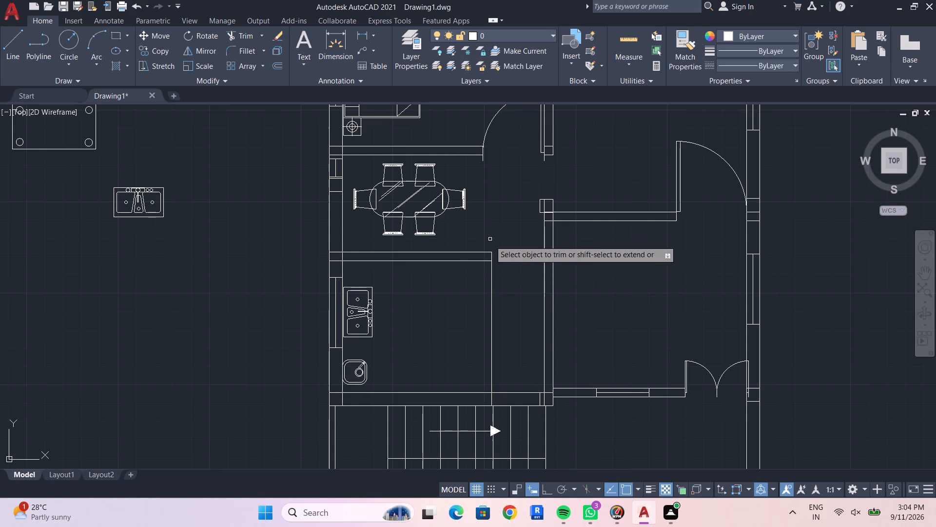
click(489, 308)
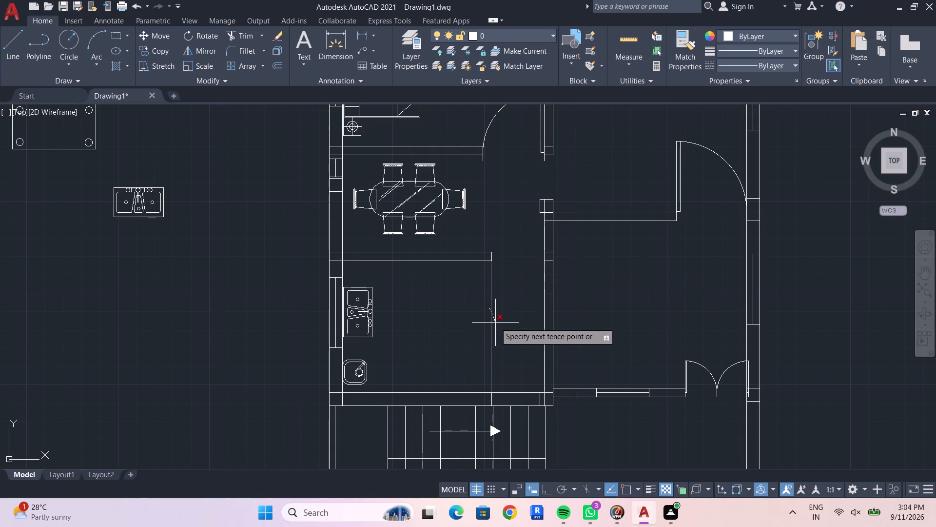
click(493, 322)
key(Escape)
drag(487, 402, 491, 401)
click(493, 400)
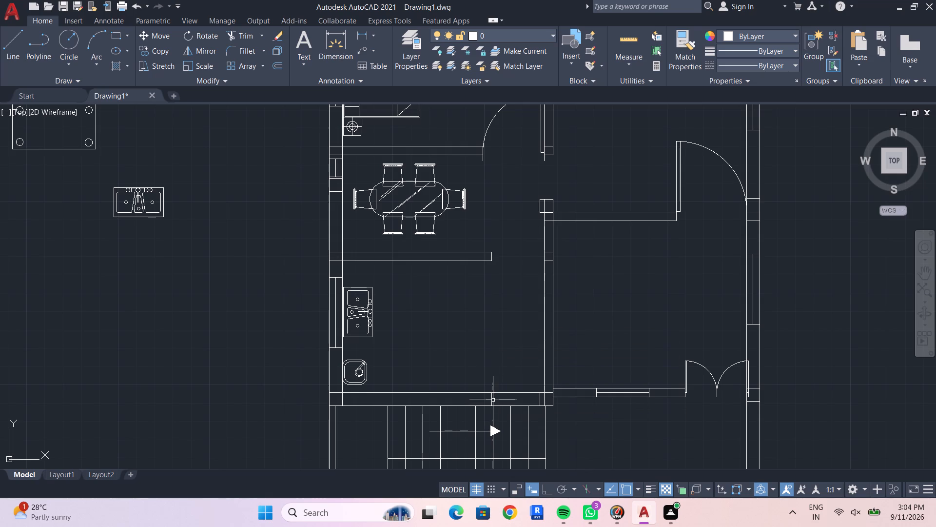
click(491, 402)
key(Delete)
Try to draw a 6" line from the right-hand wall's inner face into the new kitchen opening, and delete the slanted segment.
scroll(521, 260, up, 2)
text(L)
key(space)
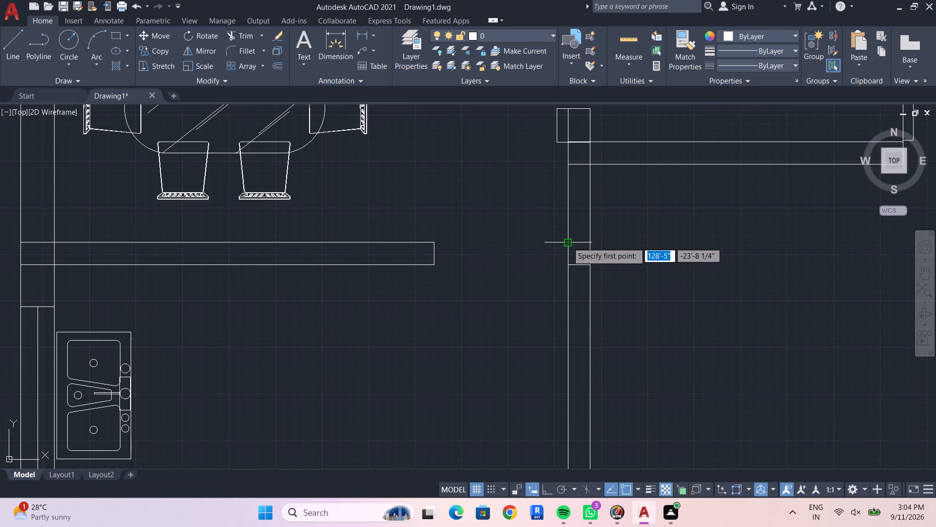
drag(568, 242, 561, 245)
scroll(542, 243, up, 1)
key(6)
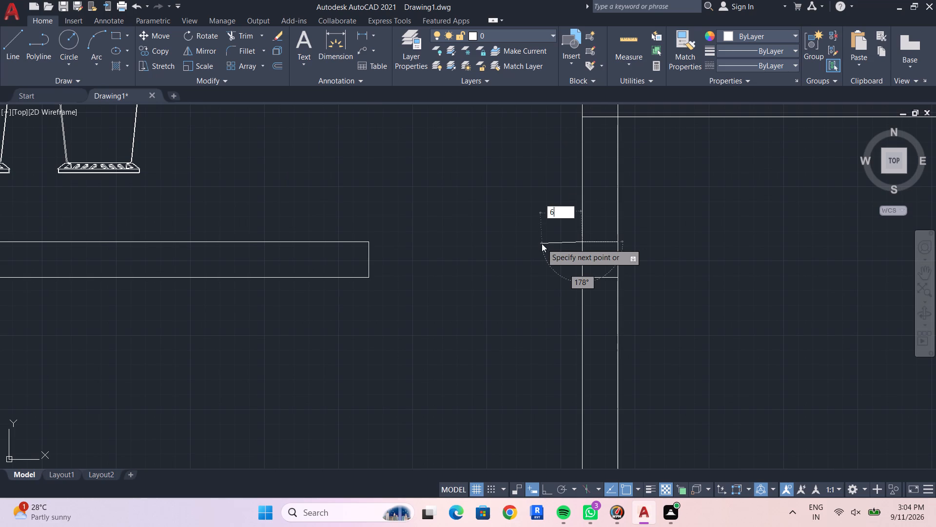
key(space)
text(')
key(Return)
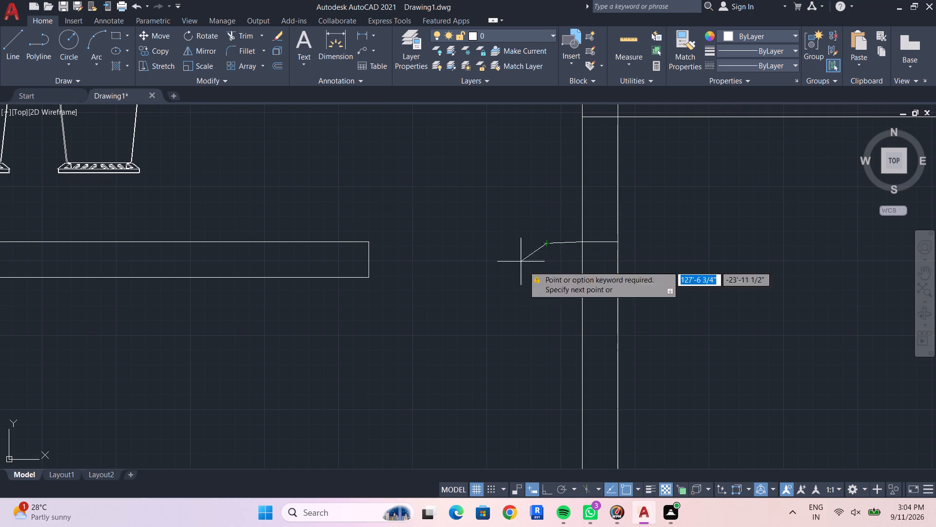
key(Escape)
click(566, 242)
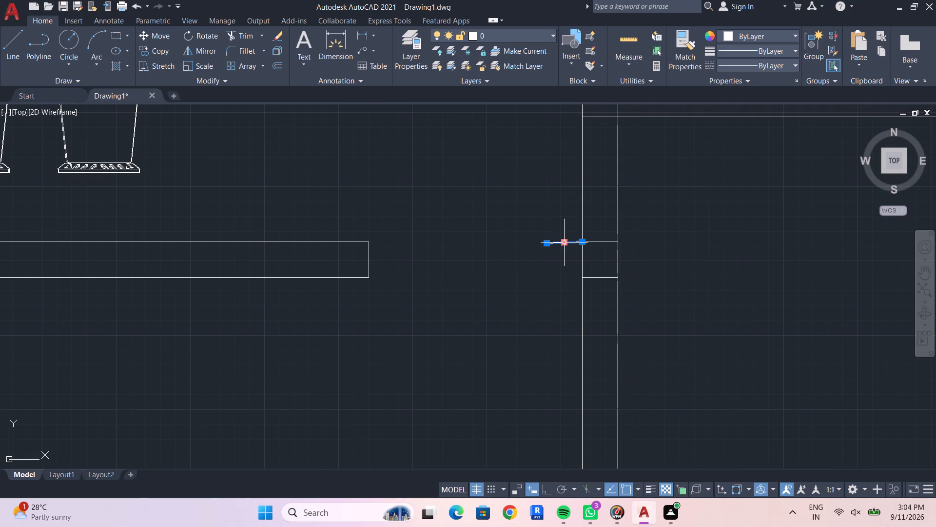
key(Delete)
With Ortho on, draw a 6" horizontal line from the right-hand wall's inner face towards the kitchen–dining opening.
click(552, 489)
key(l)
key(space)
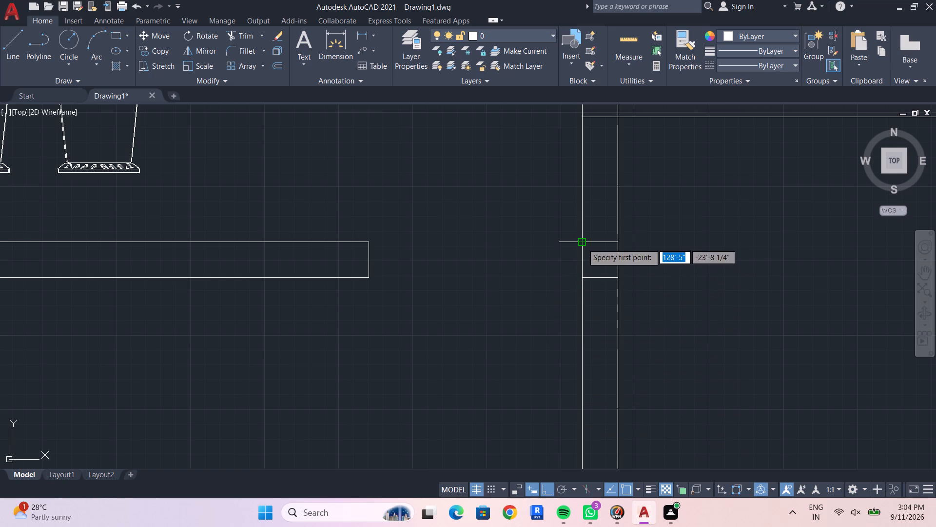
click(583, 243)
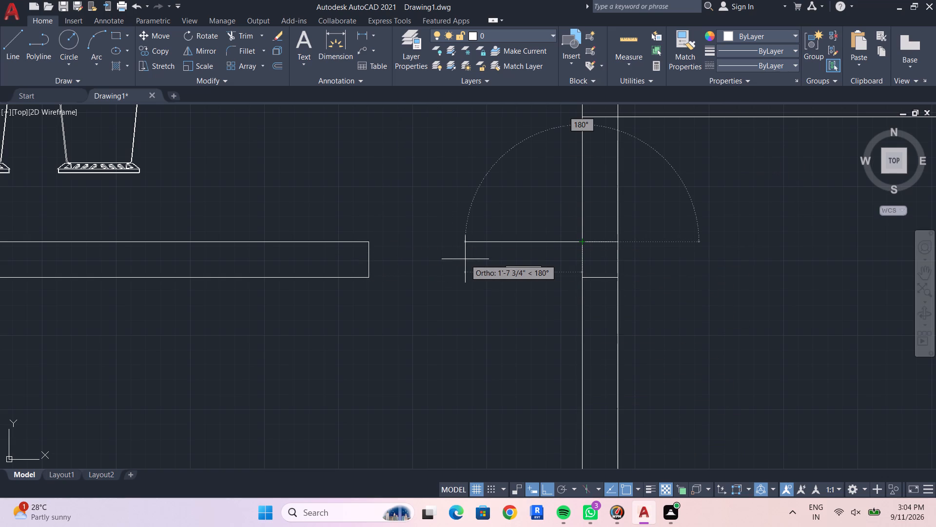
text(6)
key(space)
key(space)
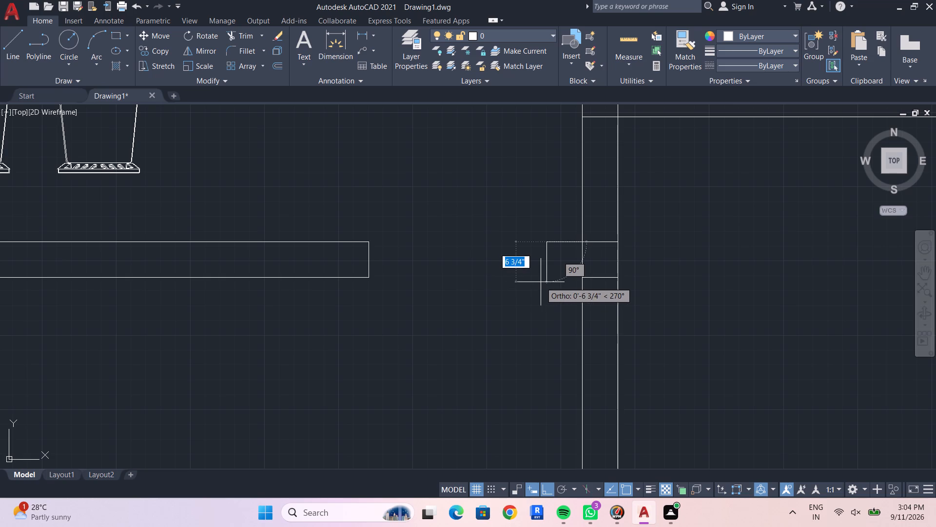
key(Escape)
key(Escape)
key(Escape)
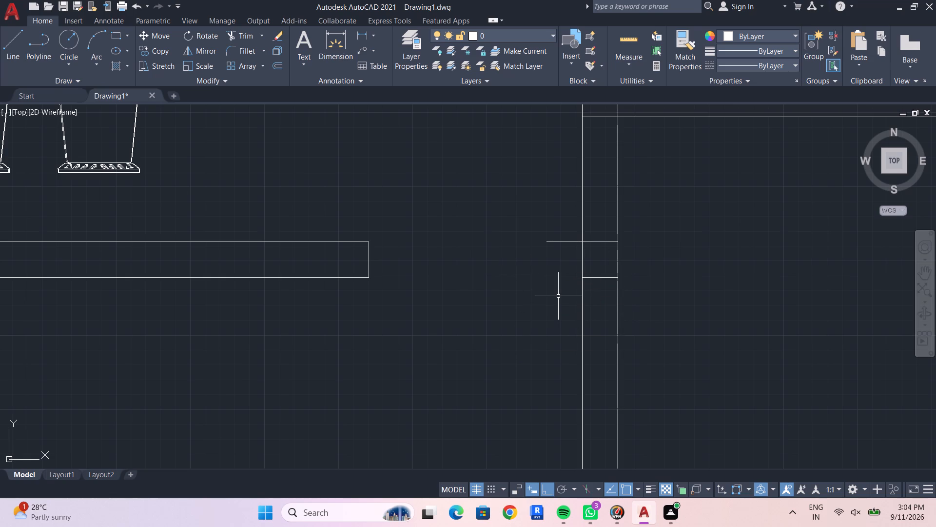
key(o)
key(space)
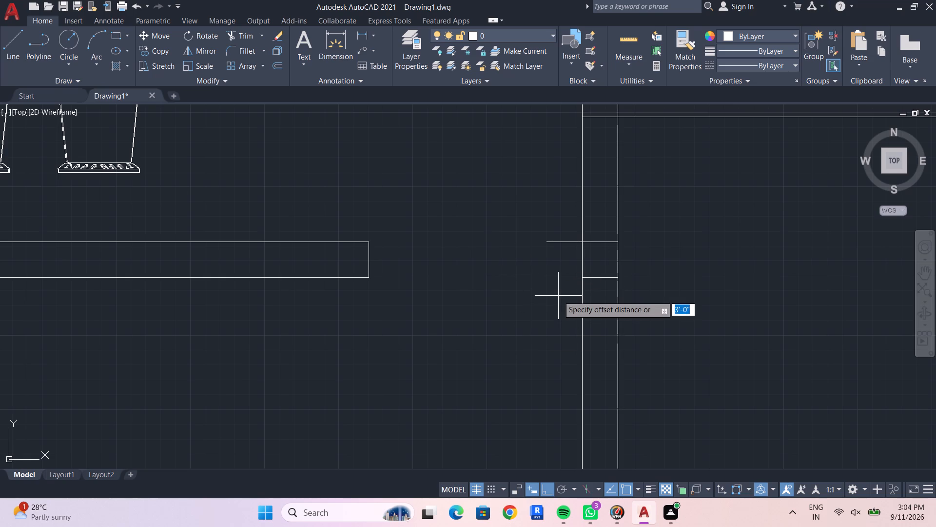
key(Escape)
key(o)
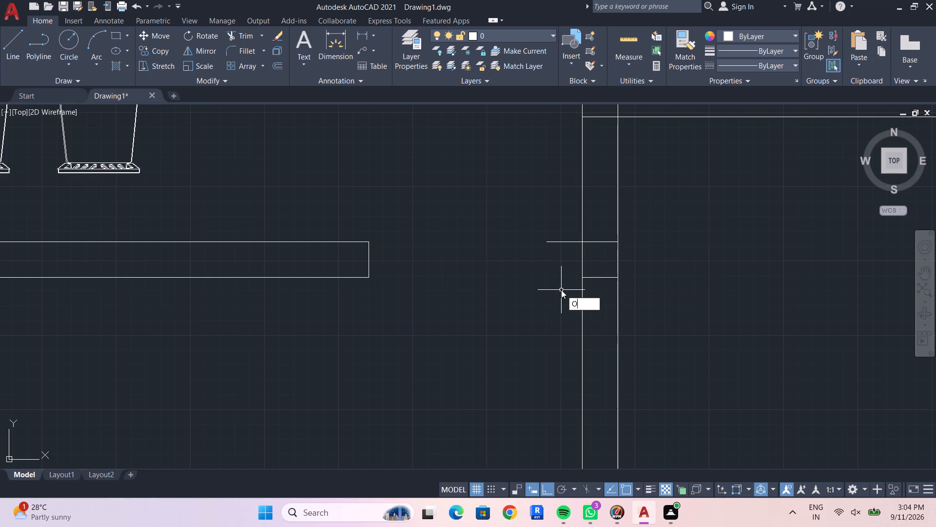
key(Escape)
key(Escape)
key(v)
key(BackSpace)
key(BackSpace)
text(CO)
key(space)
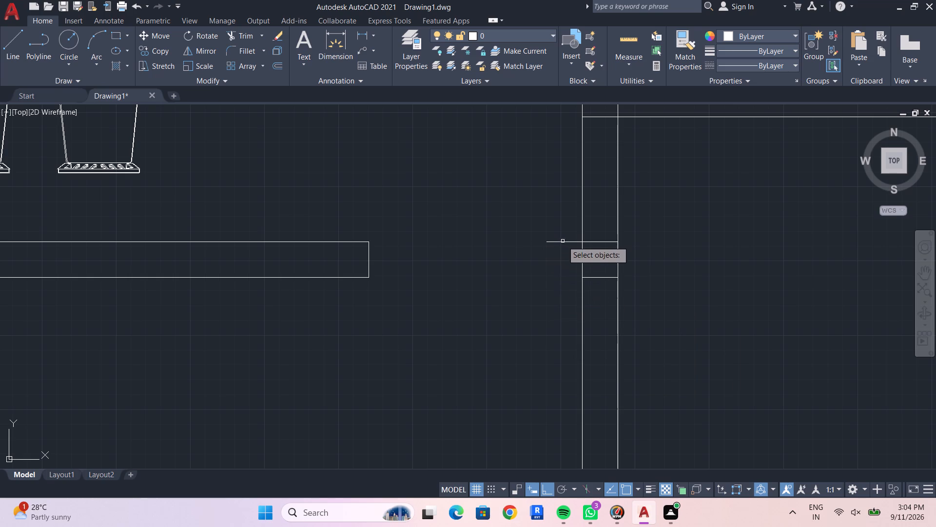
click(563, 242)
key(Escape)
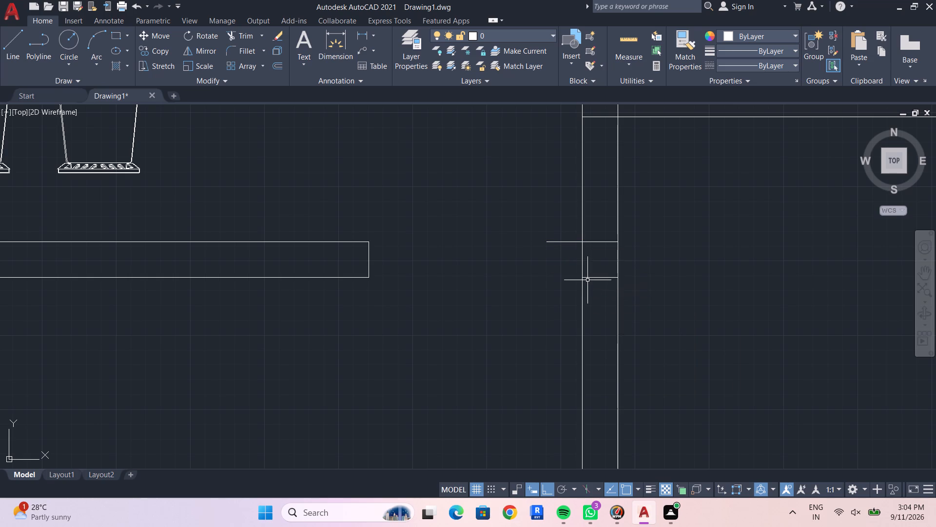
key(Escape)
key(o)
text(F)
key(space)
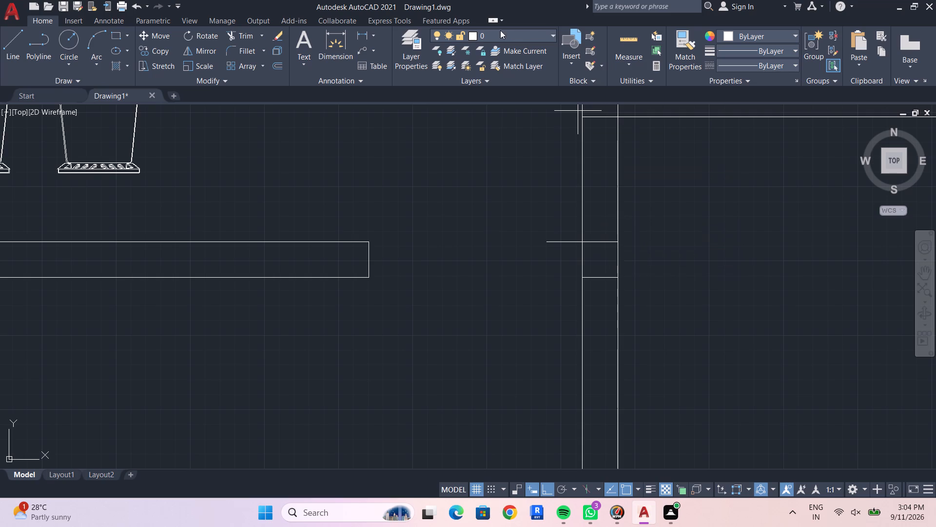
Check the spacing between the two short wall lines beside the opening with a linear dimension.
click(367, 33)
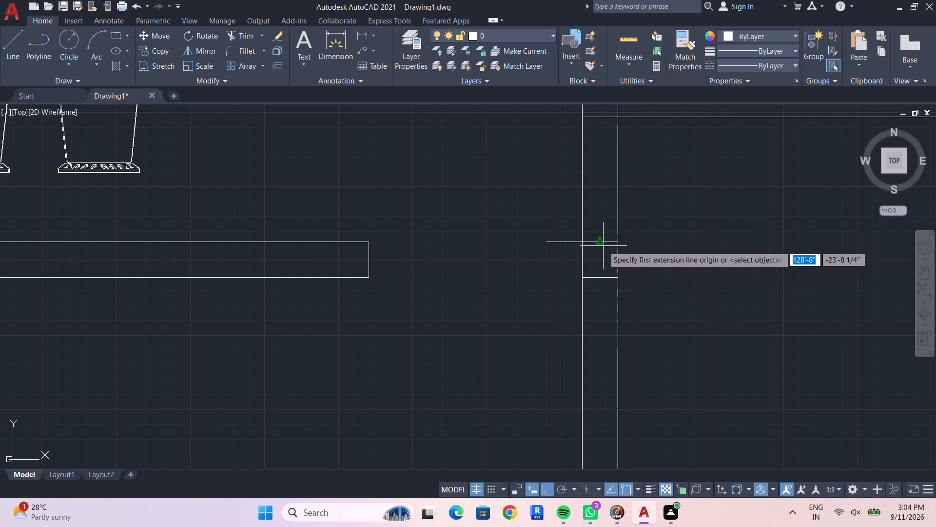
drag(601, 243, 601, 262)
click(601, 276)
key(Escape)
key(Escape)
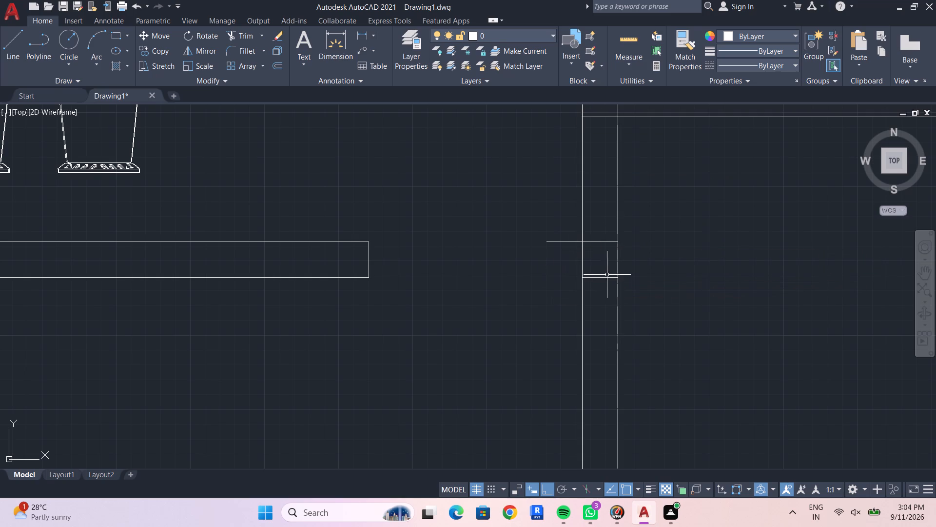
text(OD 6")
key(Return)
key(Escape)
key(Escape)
Offset the short 6" line 6" downward to form the other face of the wall stub.
text(OF 6")
key(shift+Return)
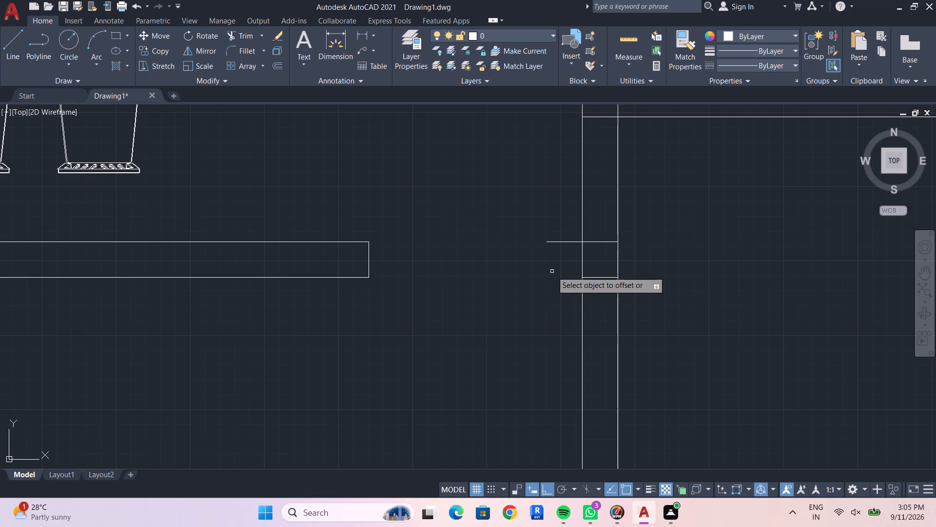
click(565, 242)
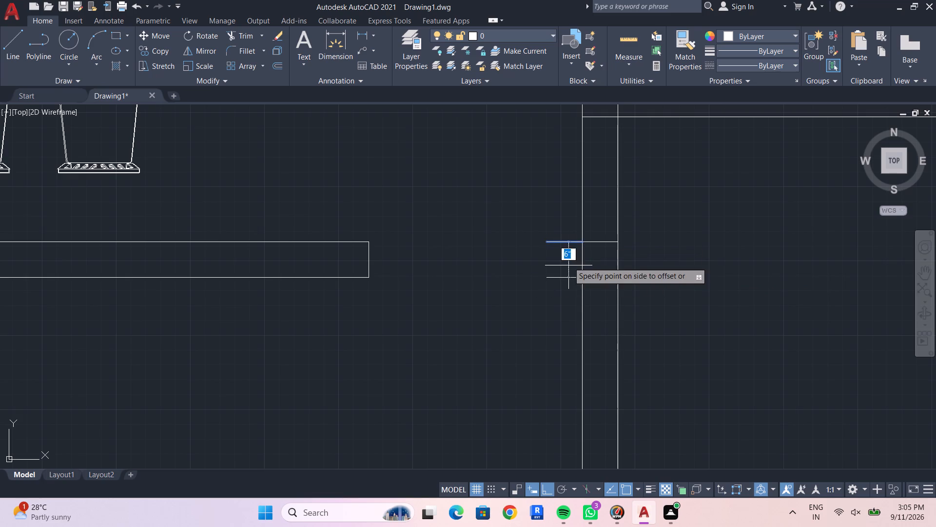
click(572, 276)
key(Escape)
key(Escape)
key(Escape)
Draw a vertical line joining the free ends of the two 6" lines to close the wall stub.
text(L)
key(space)
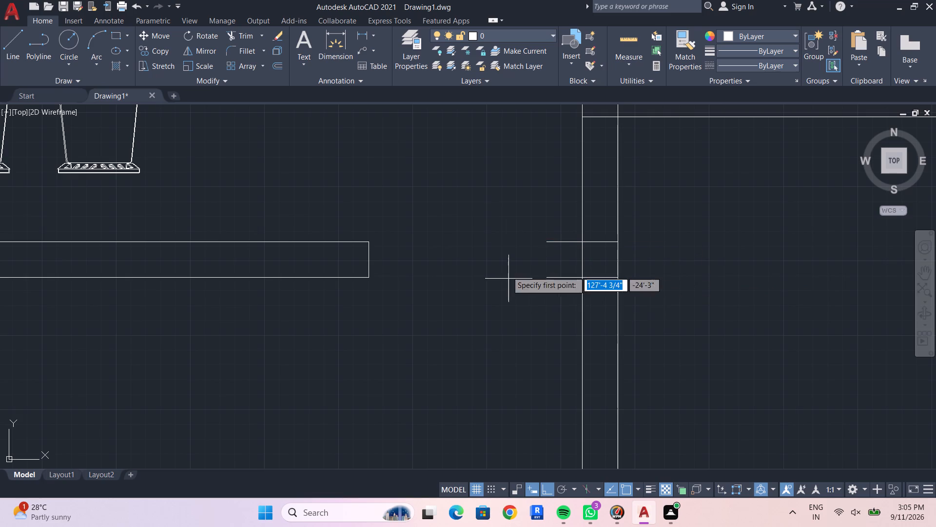
drag(547, 243, 547, 253)
click(550, 278)
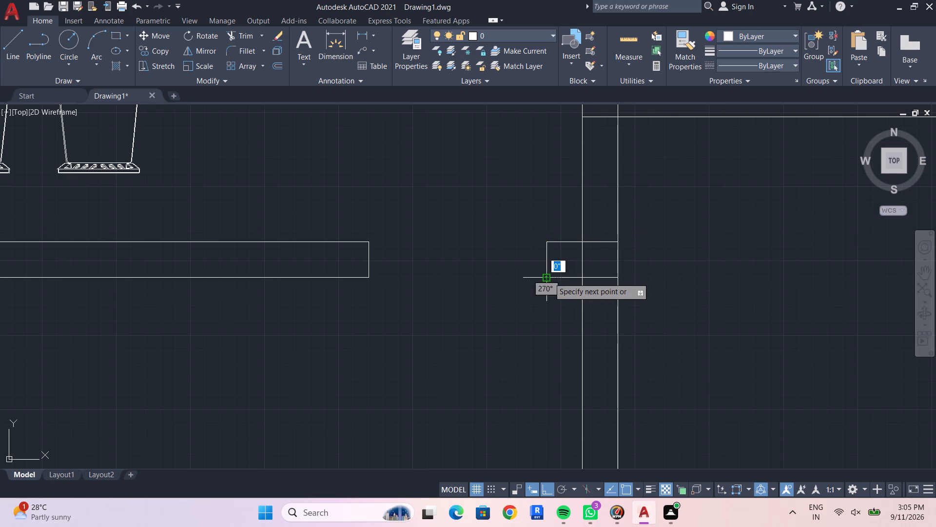
key(Escape)
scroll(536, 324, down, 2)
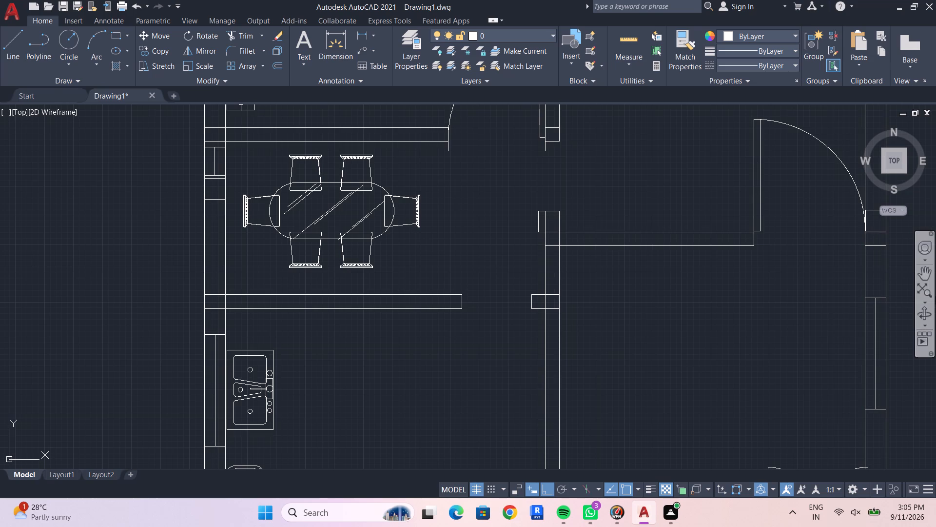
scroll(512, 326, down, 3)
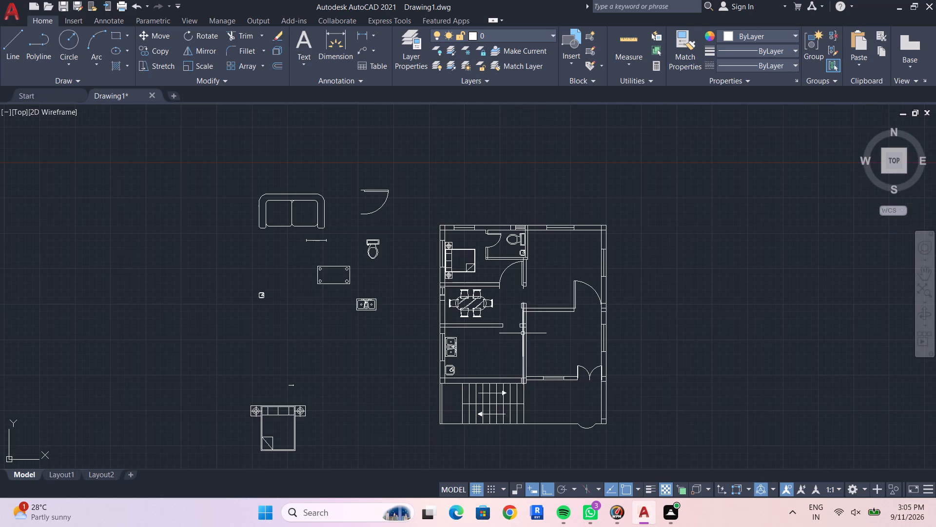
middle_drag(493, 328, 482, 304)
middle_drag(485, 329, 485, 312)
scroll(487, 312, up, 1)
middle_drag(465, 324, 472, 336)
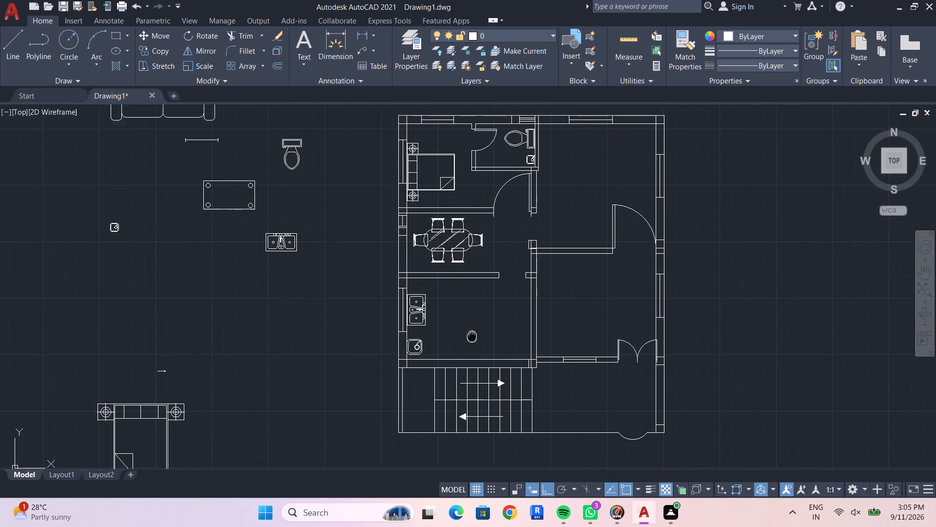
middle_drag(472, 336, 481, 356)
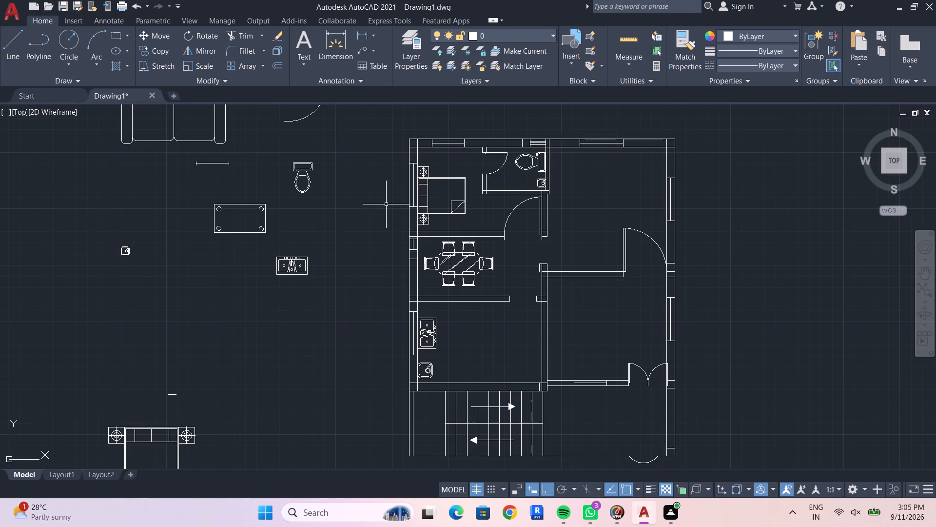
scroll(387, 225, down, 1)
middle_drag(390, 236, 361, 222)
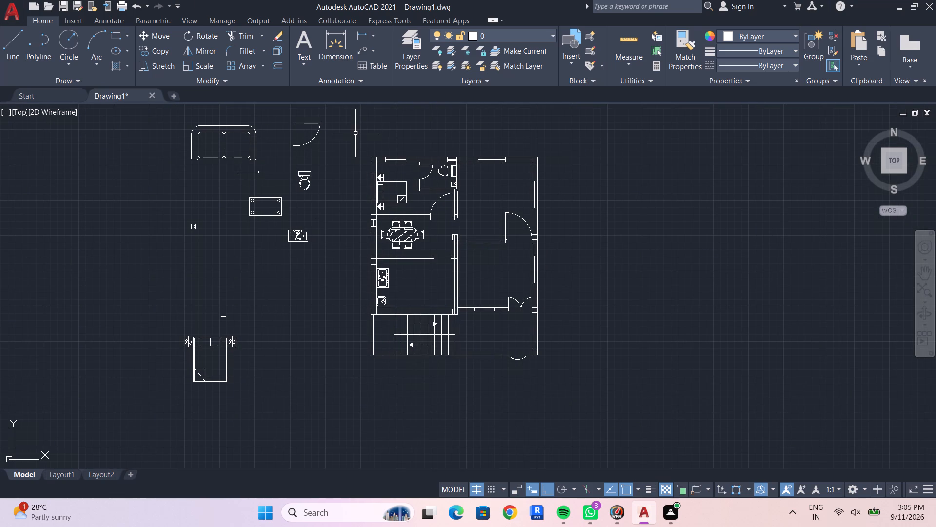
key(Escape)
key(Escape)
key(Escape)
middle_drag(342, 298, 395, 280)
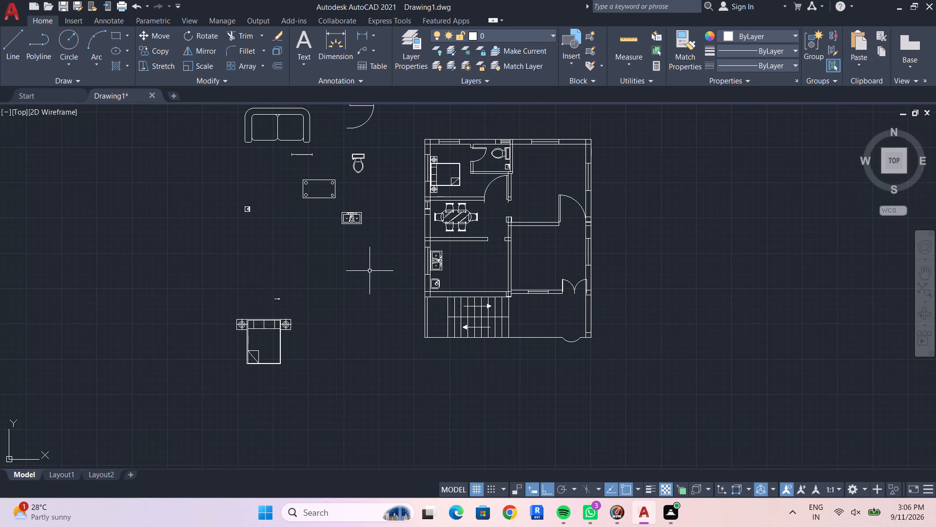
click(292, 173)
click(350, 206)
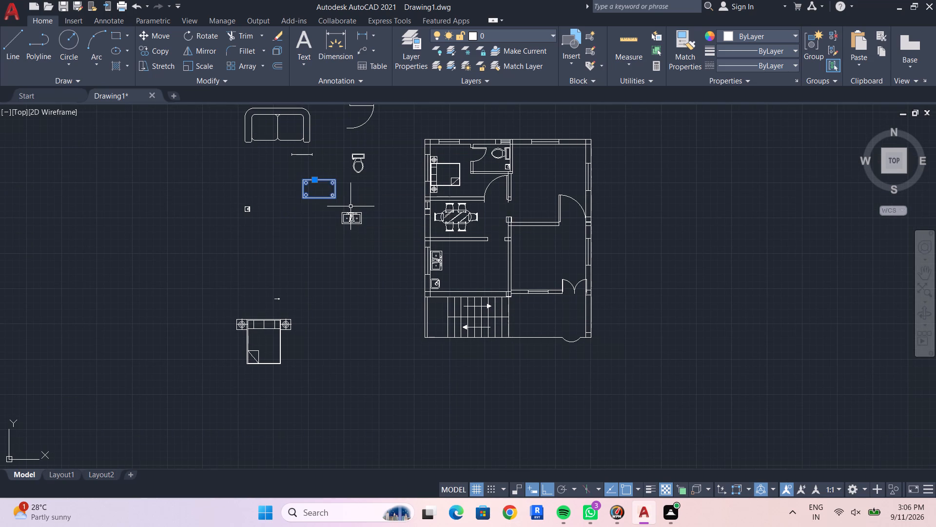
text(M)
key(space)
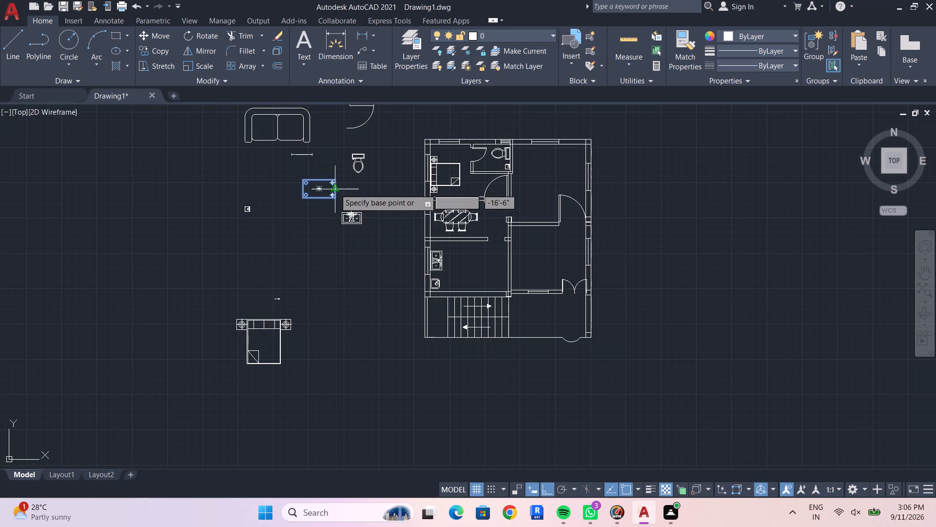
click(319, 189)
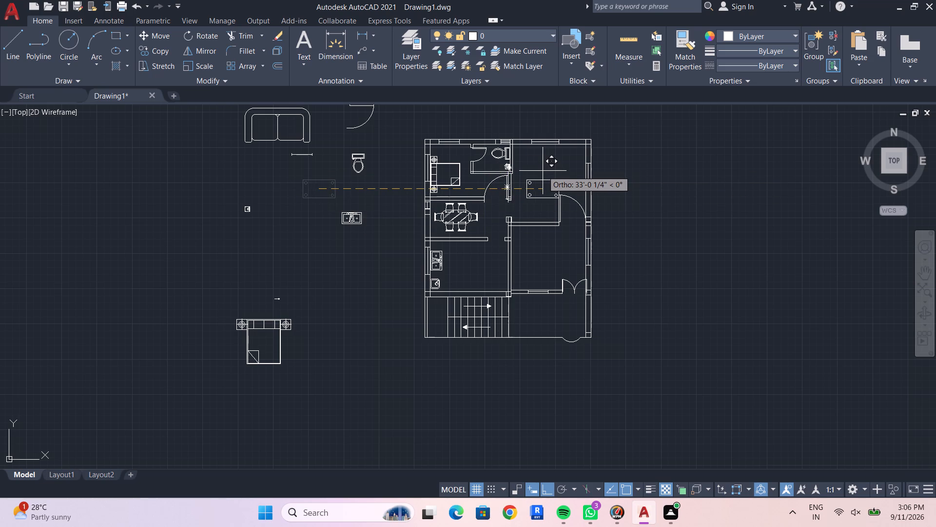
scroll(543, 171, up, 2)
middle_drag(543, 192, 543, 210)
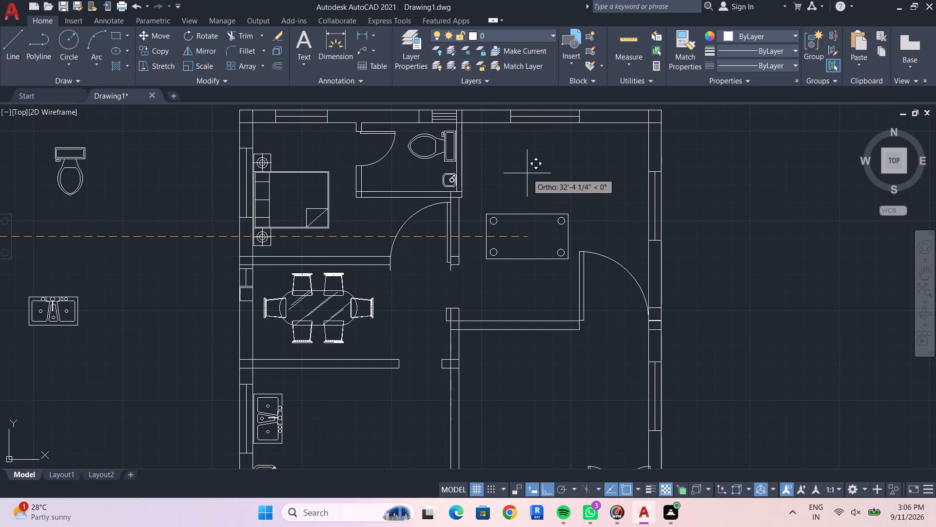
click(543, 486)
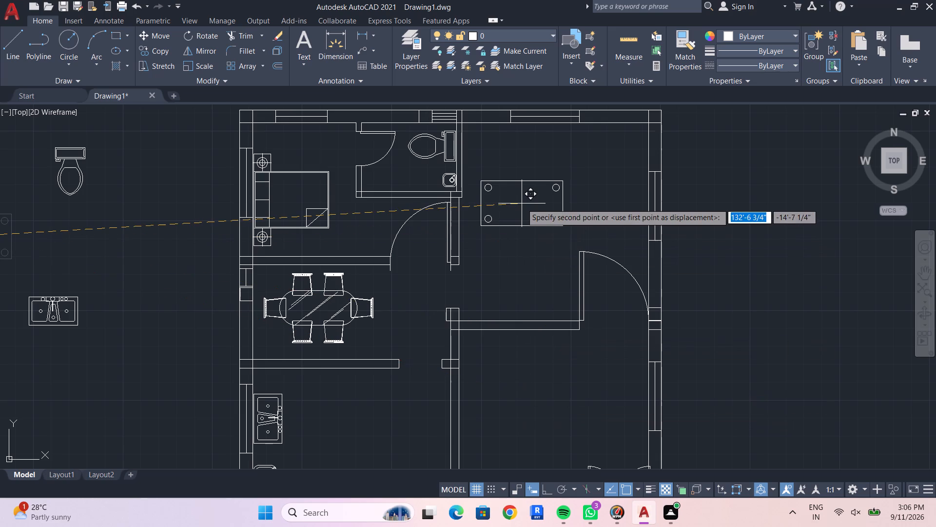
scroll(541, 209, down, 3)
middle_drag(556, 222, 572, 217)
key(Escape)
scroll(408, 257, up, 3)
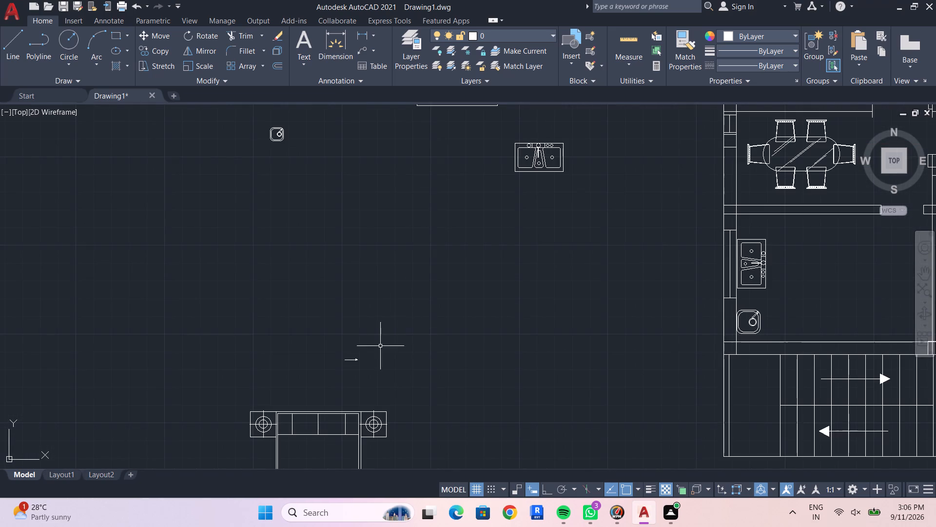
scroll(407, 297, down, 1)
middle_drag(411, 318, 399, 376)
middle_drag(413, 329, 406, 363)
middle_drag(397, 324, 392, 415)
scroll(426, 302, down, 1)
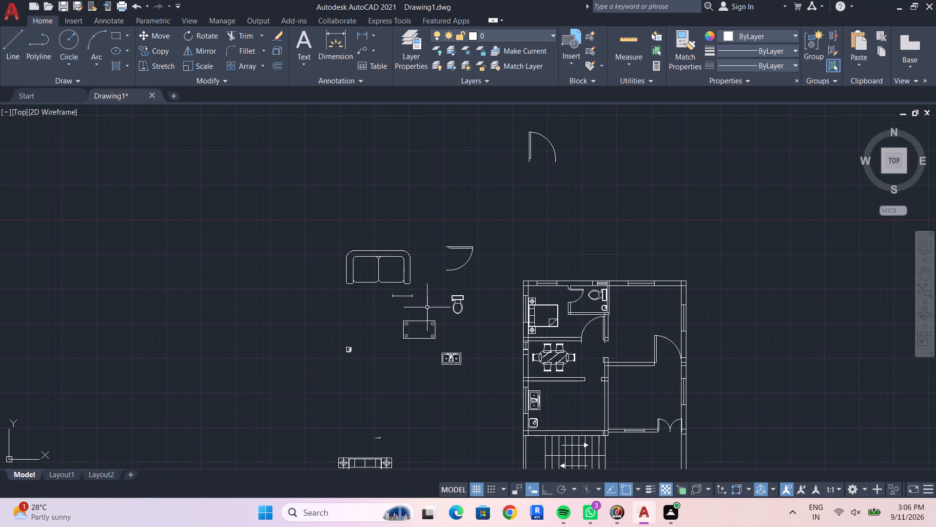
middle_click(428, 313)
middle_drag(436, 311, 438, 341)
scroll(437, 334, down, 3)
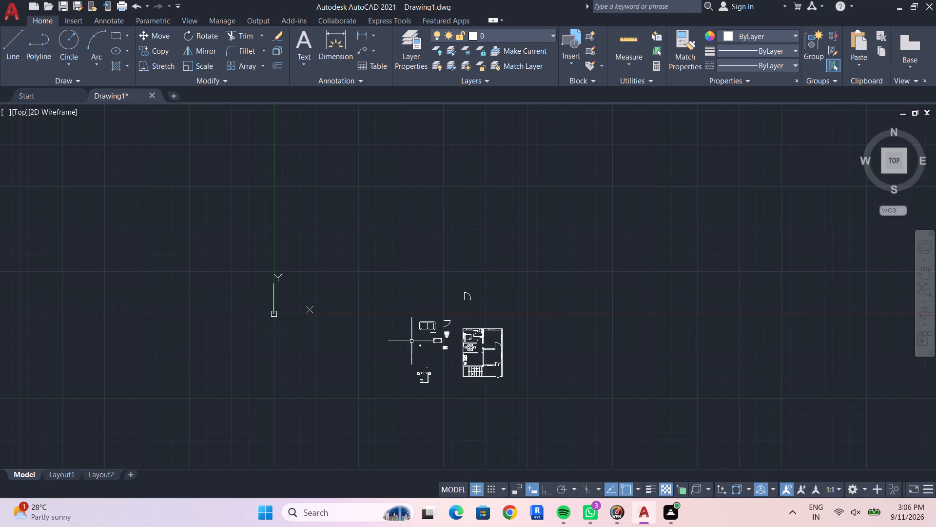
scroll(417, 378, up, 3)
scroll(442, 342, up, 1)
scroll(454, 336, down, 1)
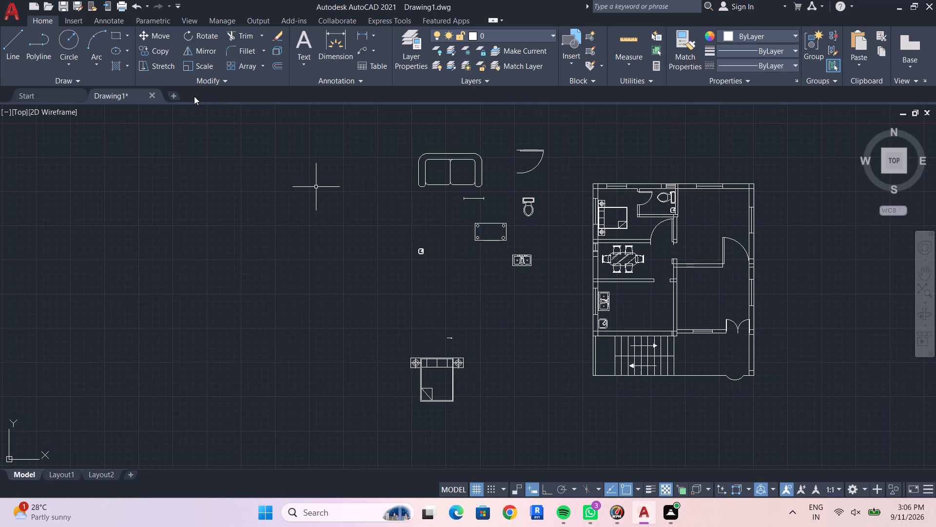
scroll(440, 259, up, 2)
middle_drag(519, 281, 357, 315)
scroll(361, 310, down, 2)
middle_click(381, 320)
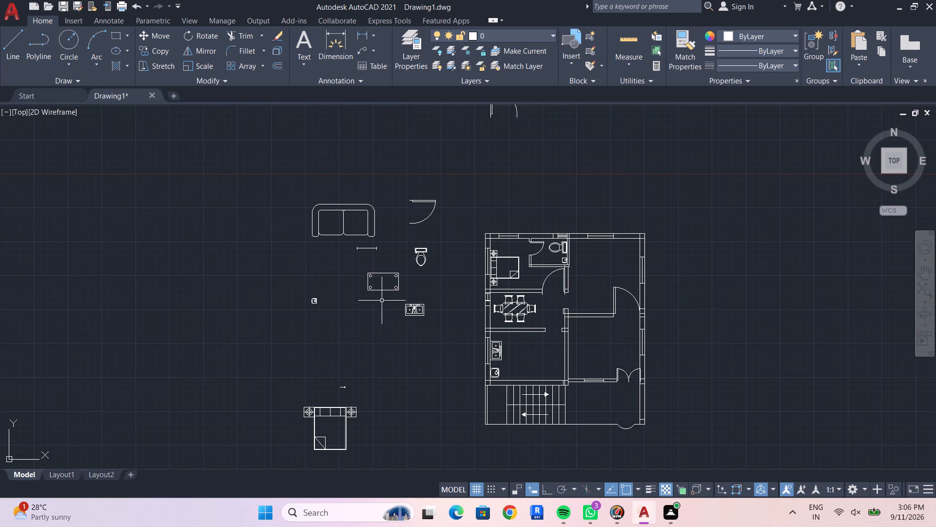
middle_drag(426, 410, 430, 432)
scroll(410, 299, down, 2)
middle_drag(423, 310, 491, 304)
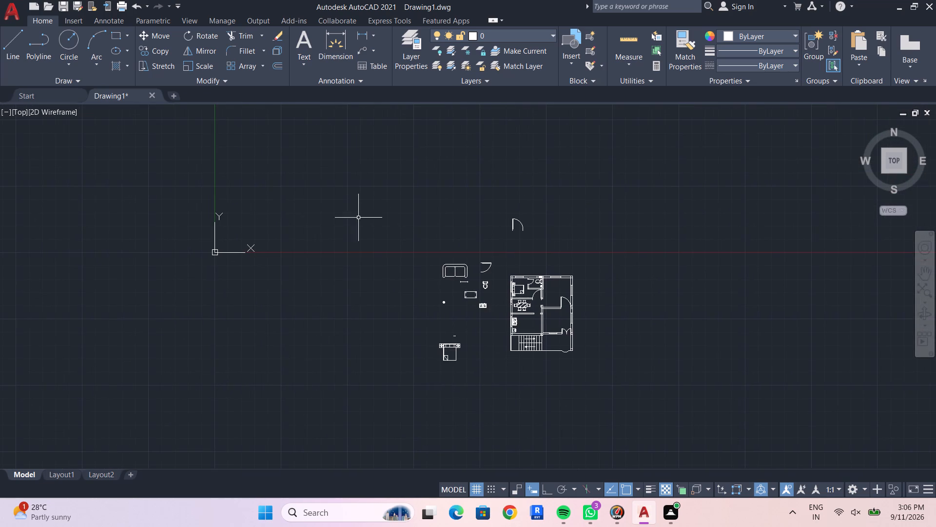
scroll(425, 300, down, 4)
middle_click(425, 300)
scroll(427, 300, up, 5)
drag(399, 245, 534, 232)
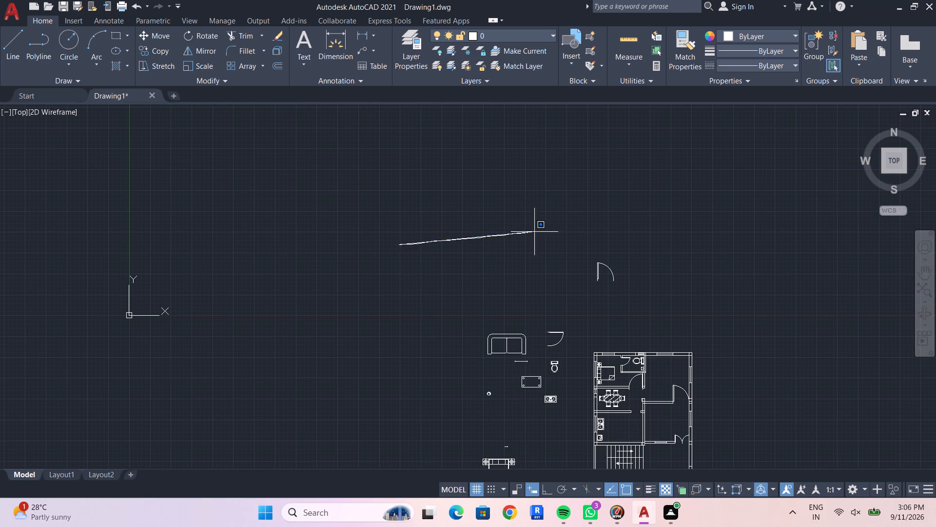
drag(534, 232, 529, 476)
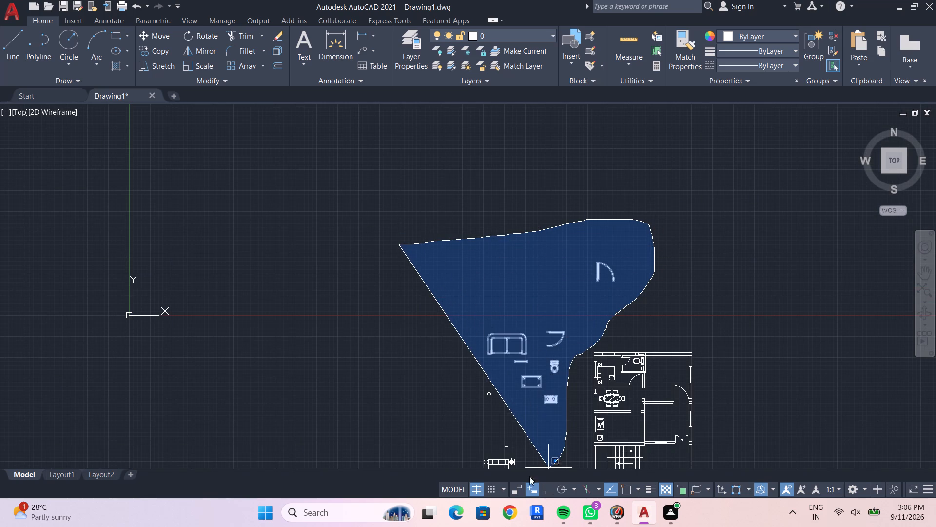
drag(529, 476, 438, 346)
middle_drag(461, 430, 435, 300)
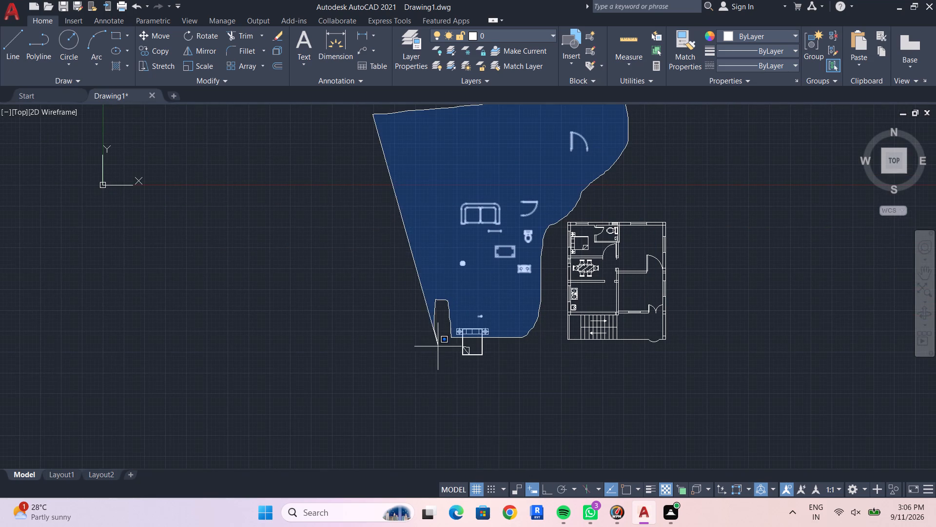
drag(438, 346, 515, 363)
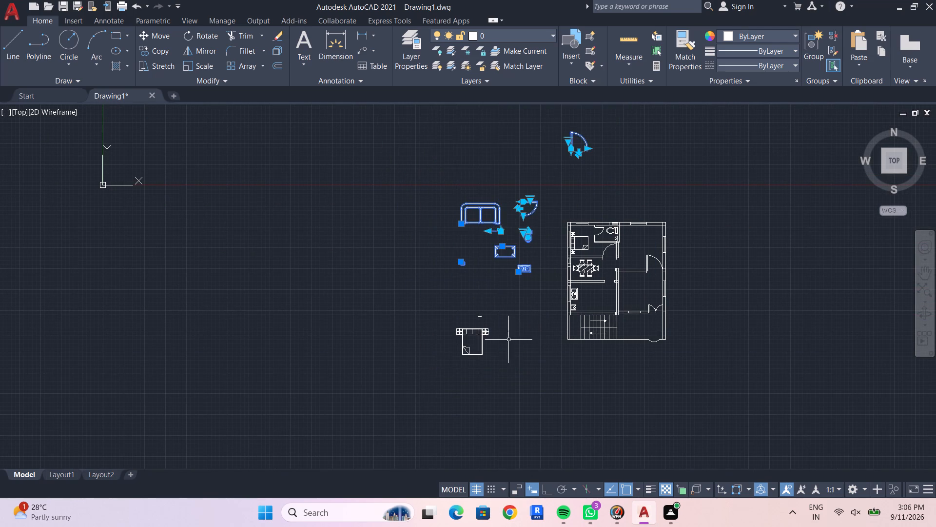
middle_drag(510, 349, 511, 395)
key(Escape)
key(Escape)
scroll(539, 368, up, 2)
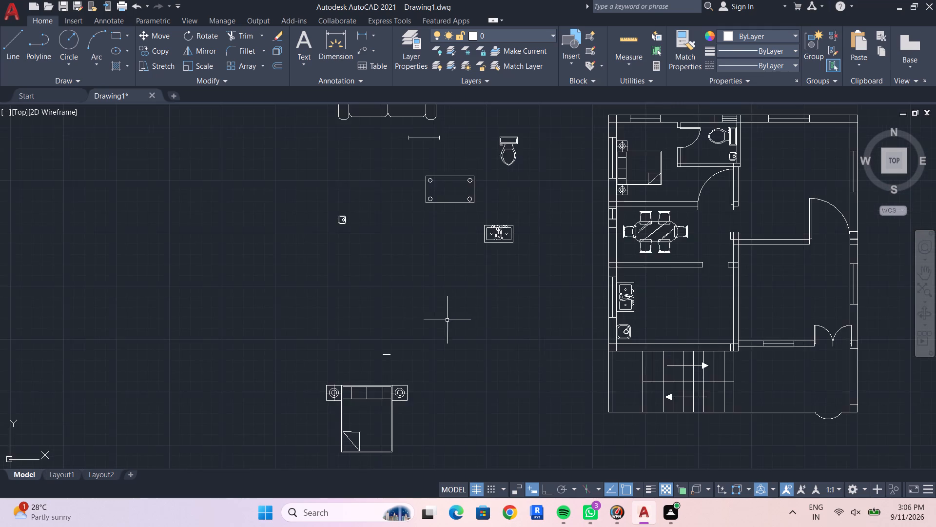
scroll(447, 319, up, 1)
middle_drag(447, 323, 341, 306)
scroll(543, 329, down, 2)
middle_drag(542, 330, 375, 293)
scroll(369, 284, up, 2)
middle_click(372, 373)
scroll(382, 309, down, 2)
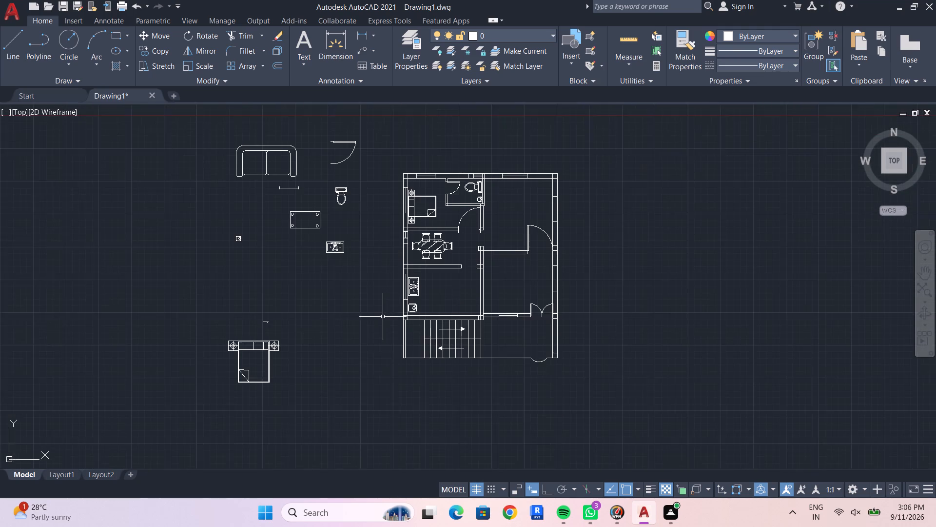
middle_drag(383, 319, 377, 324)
Look through the blocks of the 04-01-cad-blocks-net-kitchen-sink drawing in DesignCenter.
key(ctrl+2)
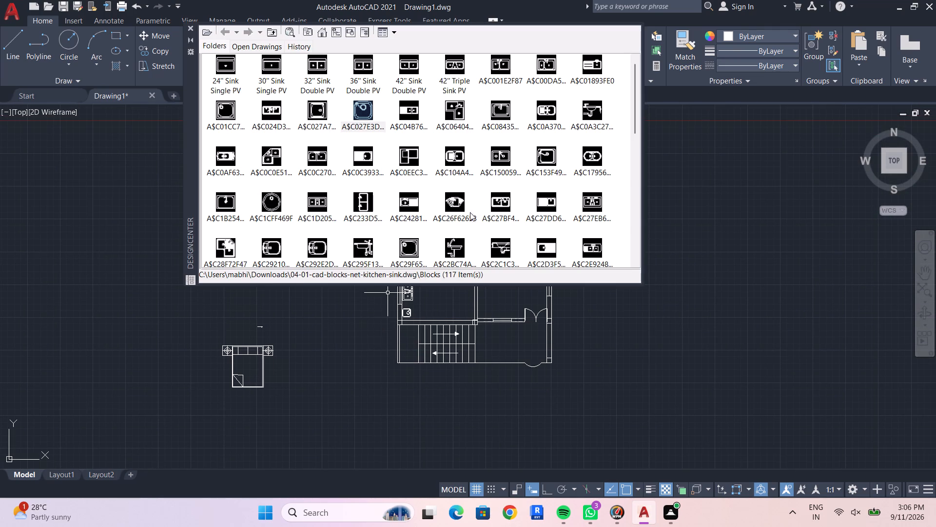
scroll(444, 157, up, 3)
scroll(534, 216, up, 6)
scroll(529, 210, down, 11)
scroll(501, 219, up, 1)
scroll(509, 222, down, 2)
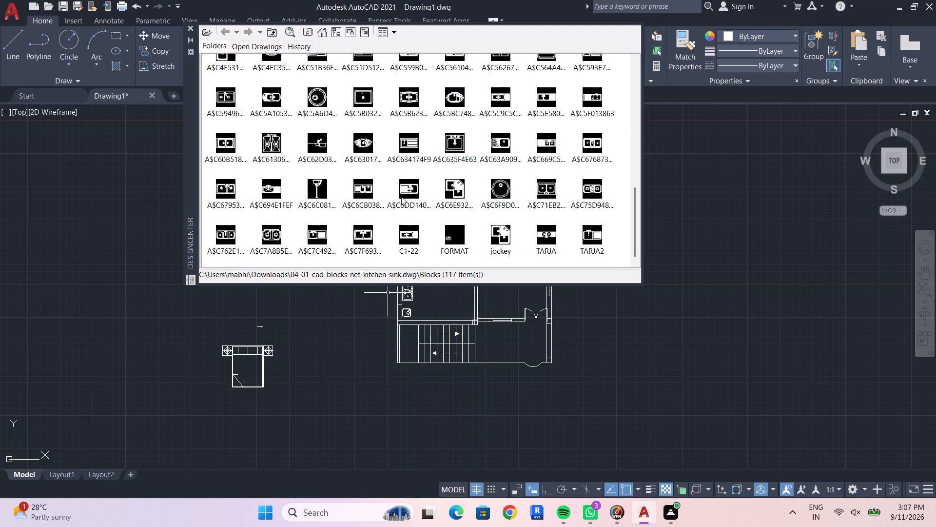
scroll(424, 171, up, 12)
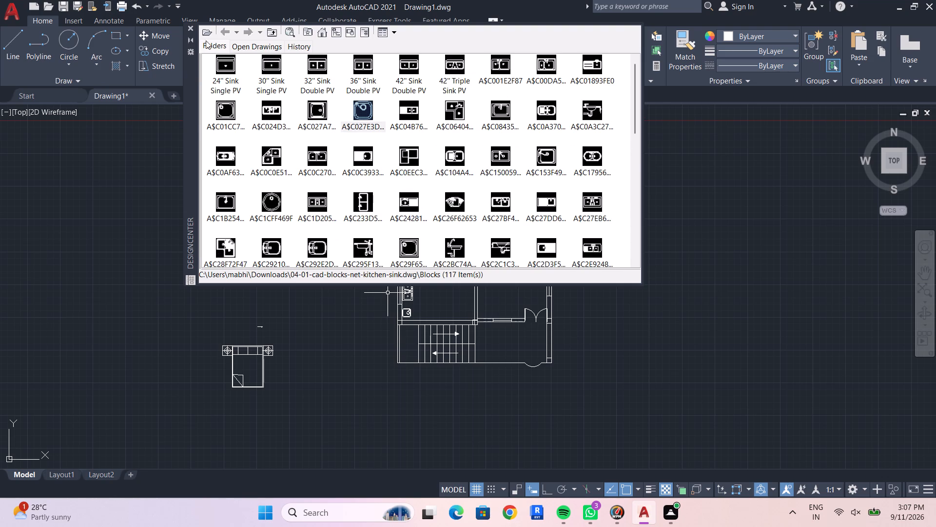
Load the 01-04-cad-blocks-net-sofas drawing into DesignCenter, view its blocks, and close DesignCenter.
click(207, 34)
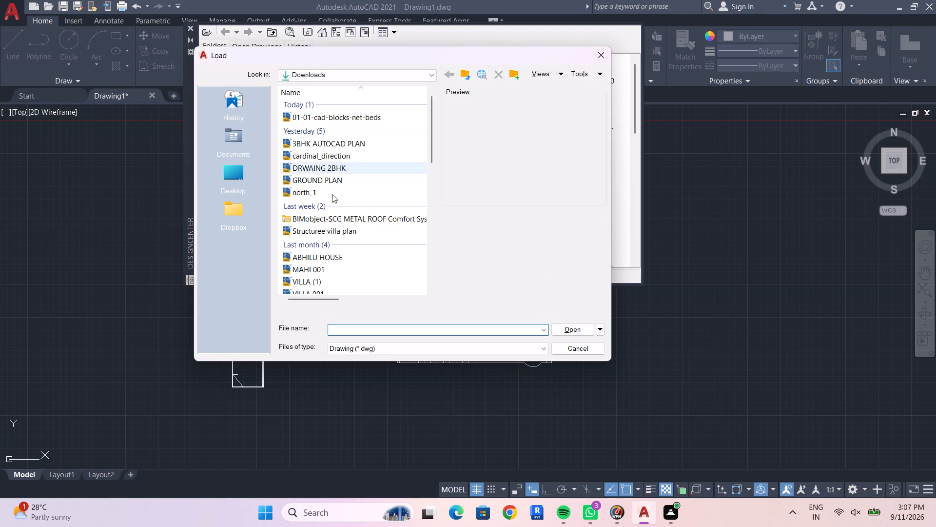
scroll(337, 243, down, 9)
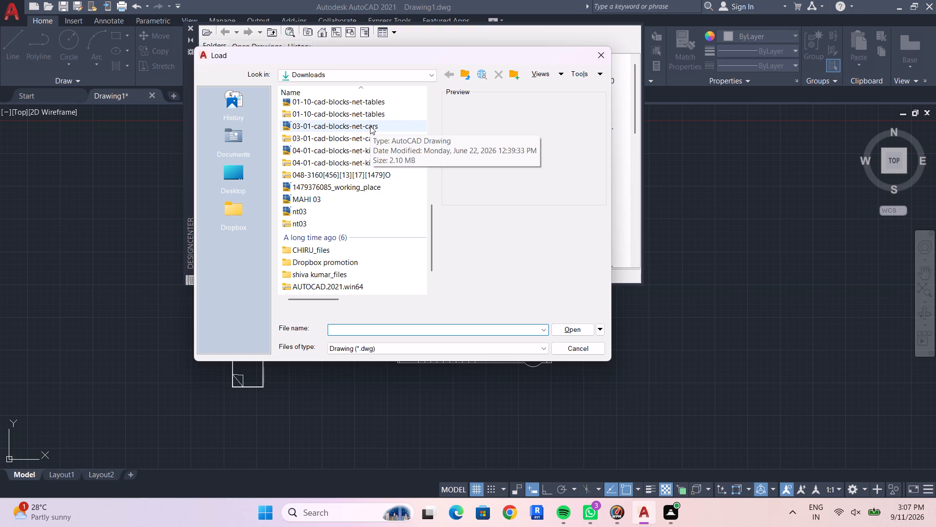
scroll(376, 99, up, 1)
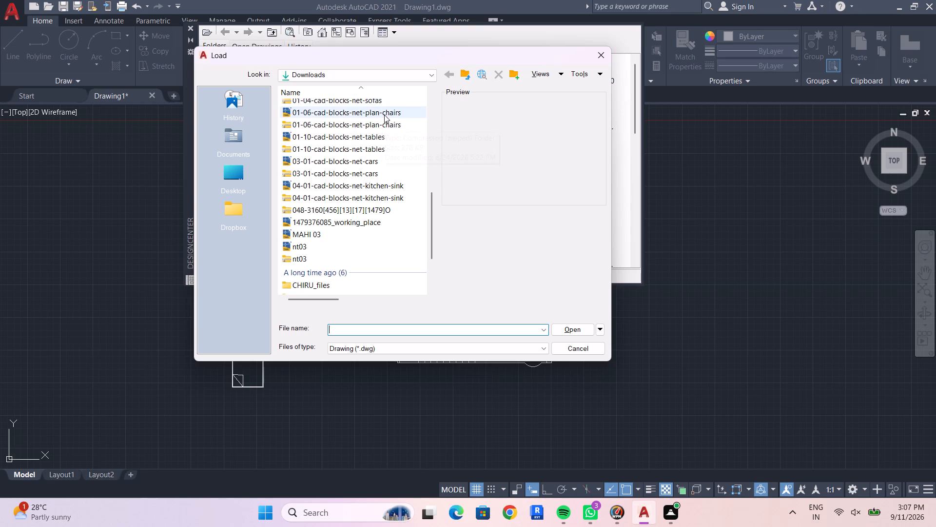
click(384, 115)
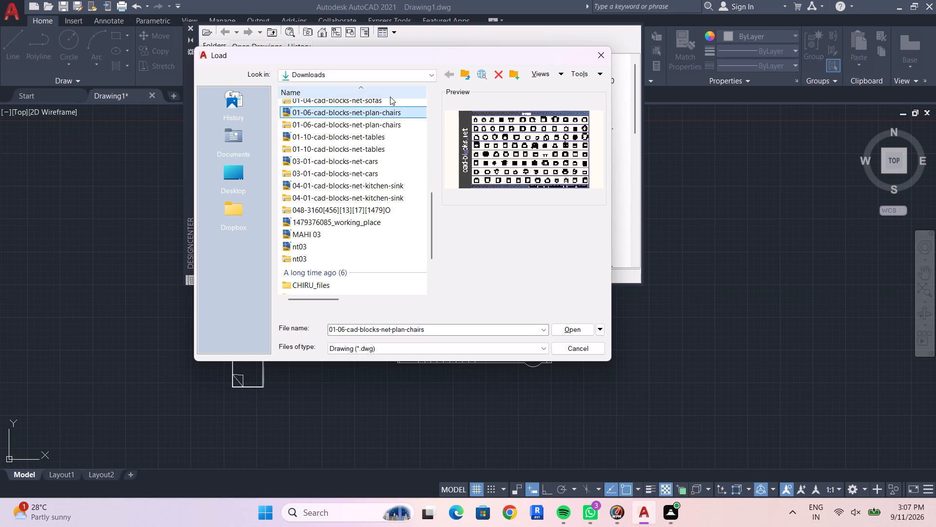
click(390, 101)
scroll(388, 119, up, 2)
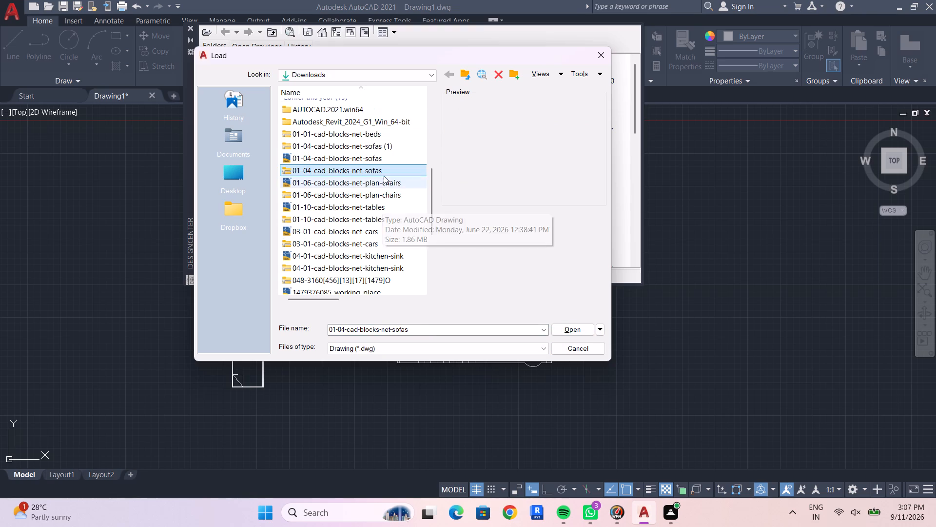
click(386, 160)
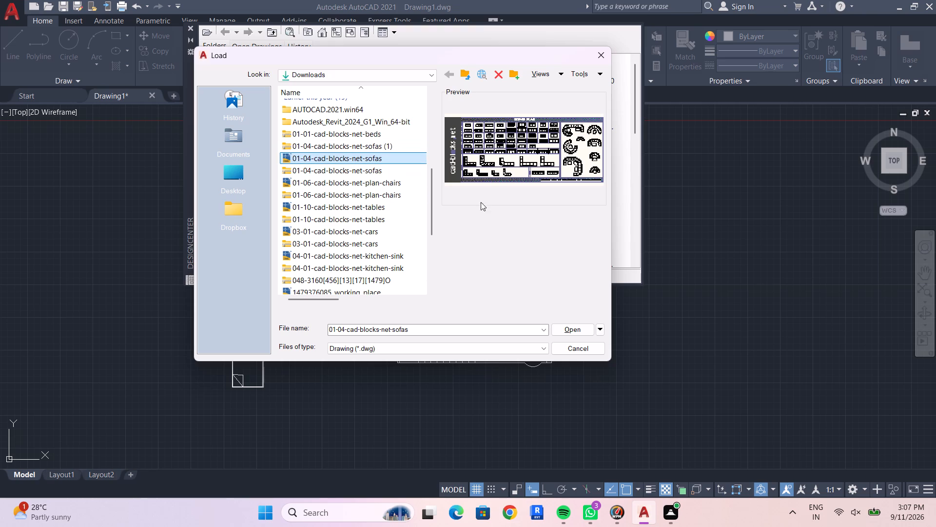
click(574, 331)
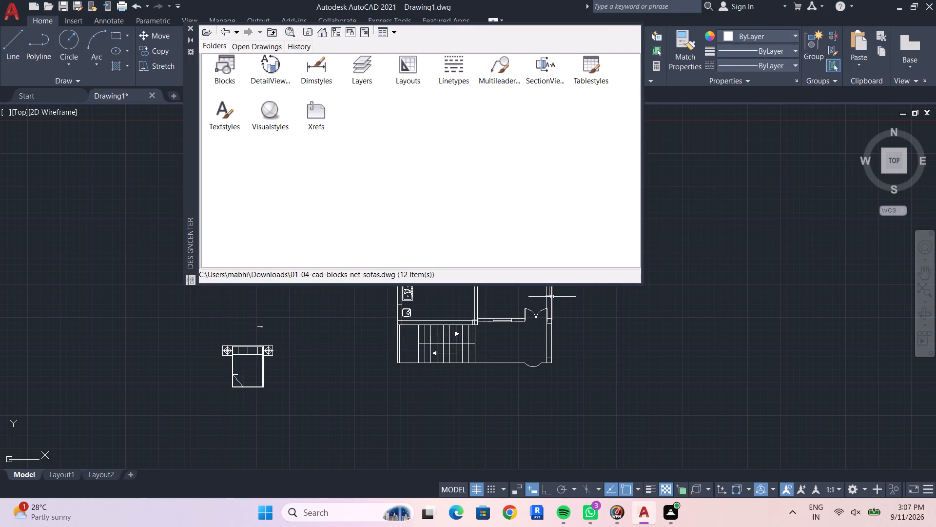
double_click(222, 76)
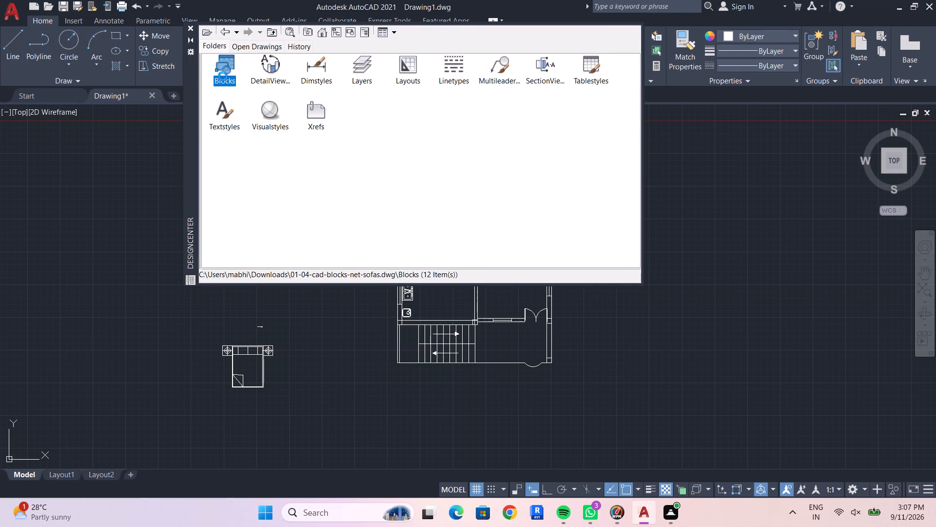
scroll(343, 124, up, 1)
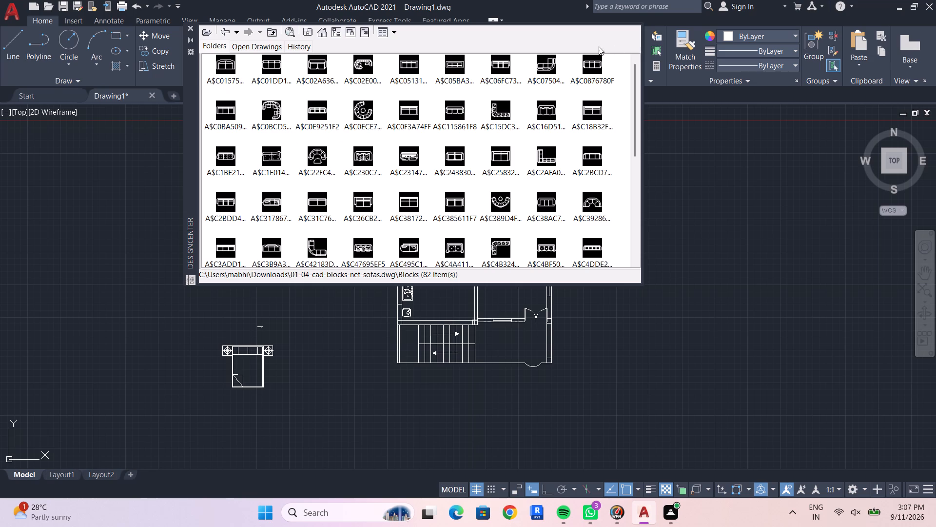
click(186, 31)
scroll(540, 76, up, 1)
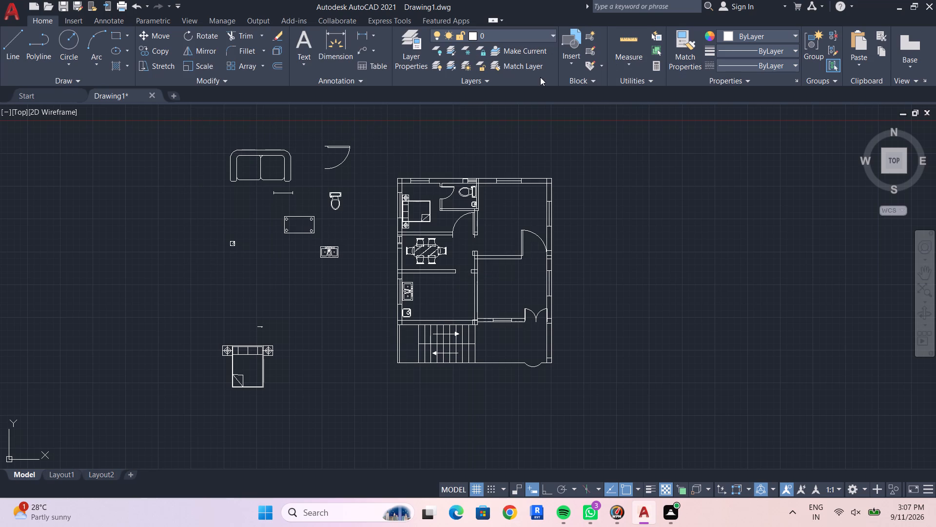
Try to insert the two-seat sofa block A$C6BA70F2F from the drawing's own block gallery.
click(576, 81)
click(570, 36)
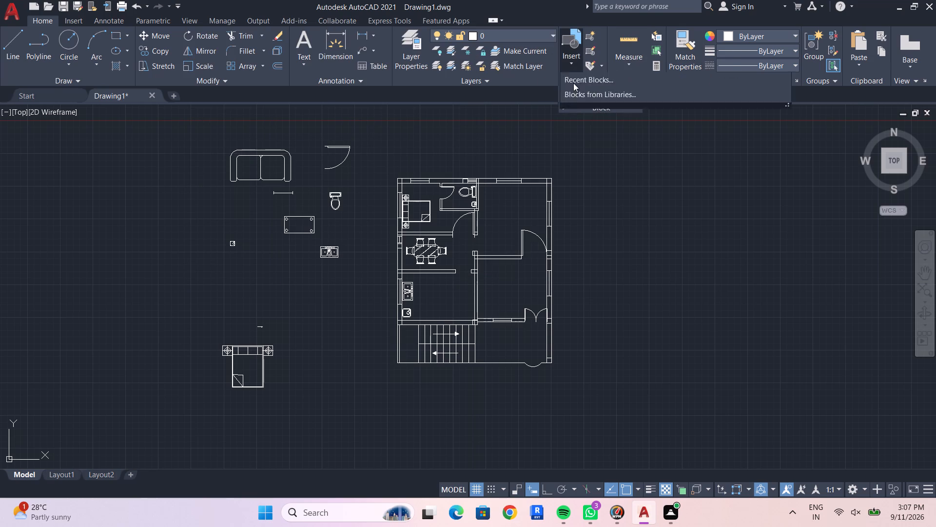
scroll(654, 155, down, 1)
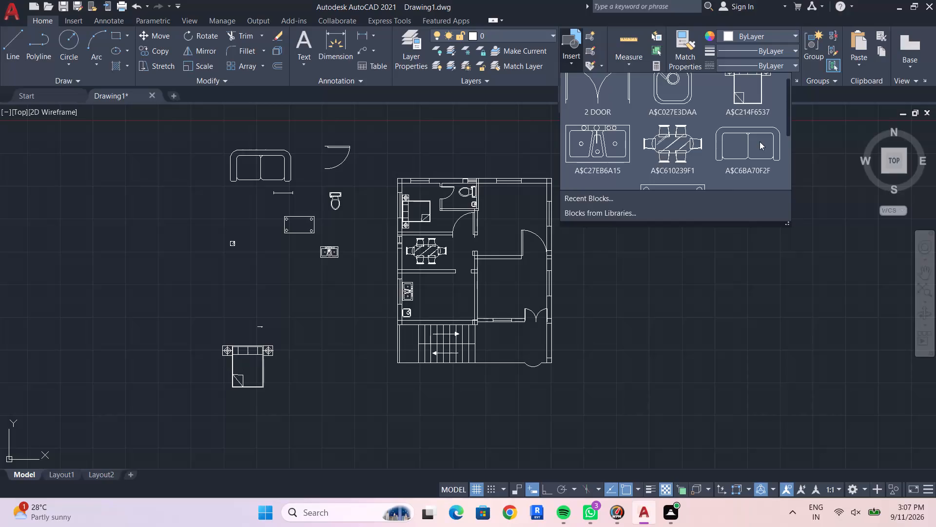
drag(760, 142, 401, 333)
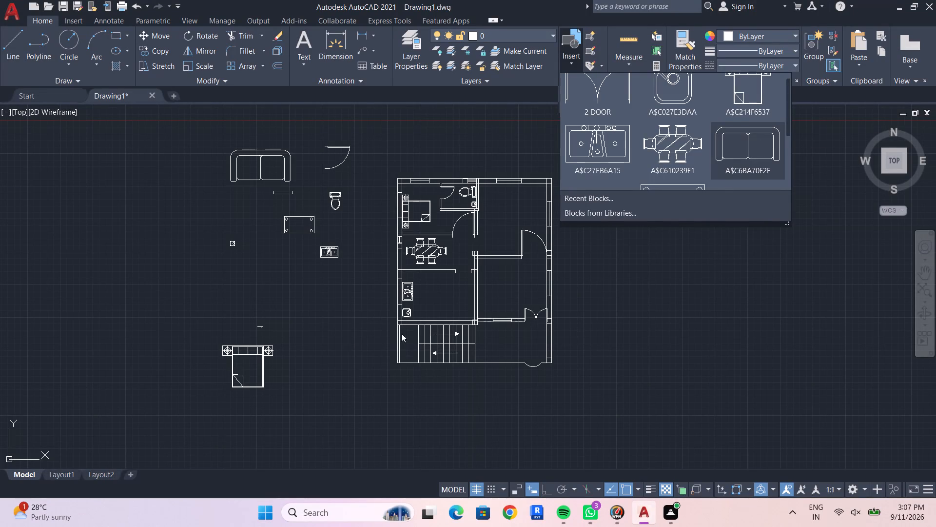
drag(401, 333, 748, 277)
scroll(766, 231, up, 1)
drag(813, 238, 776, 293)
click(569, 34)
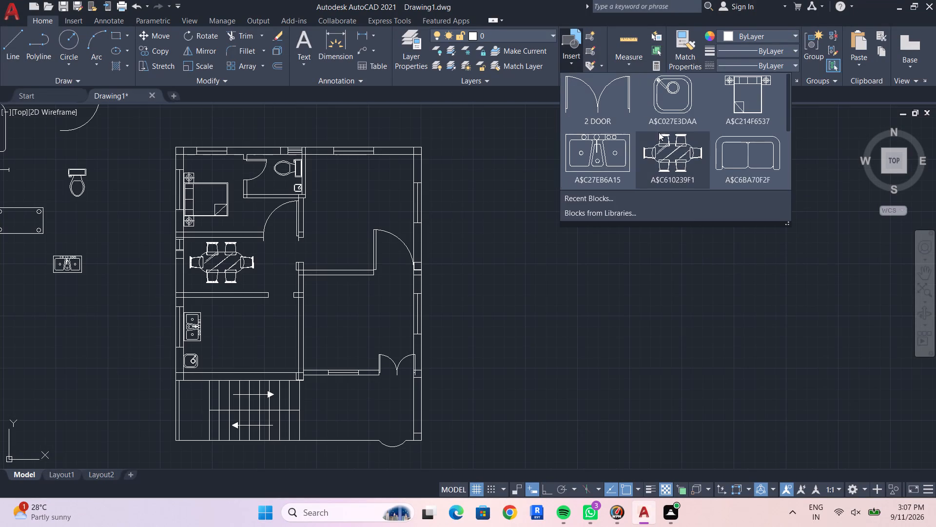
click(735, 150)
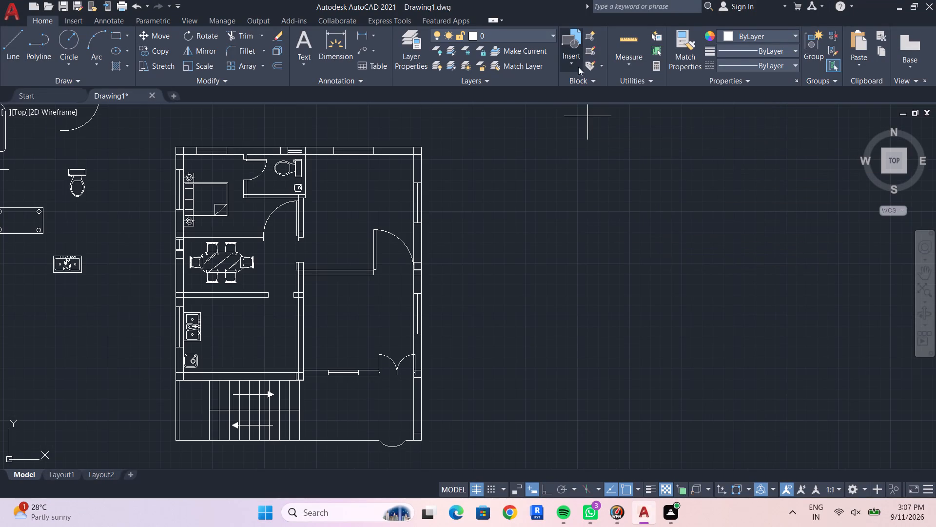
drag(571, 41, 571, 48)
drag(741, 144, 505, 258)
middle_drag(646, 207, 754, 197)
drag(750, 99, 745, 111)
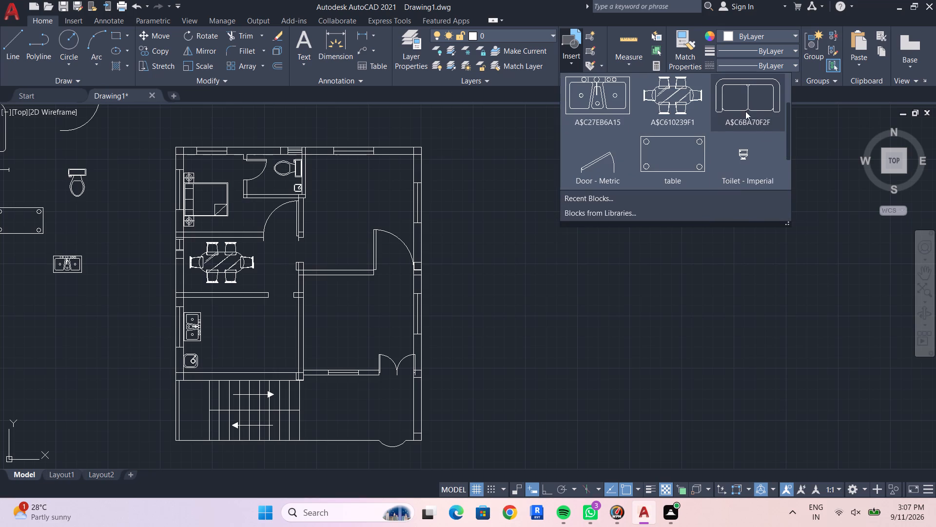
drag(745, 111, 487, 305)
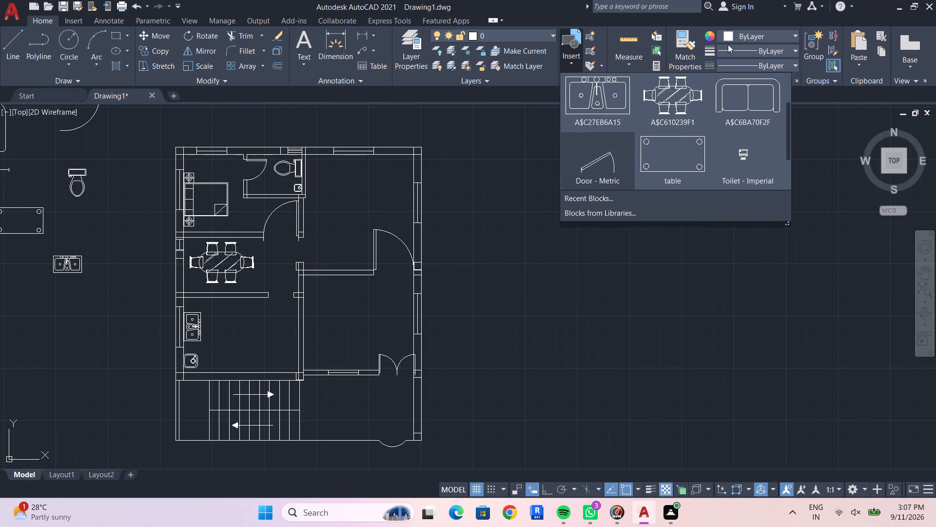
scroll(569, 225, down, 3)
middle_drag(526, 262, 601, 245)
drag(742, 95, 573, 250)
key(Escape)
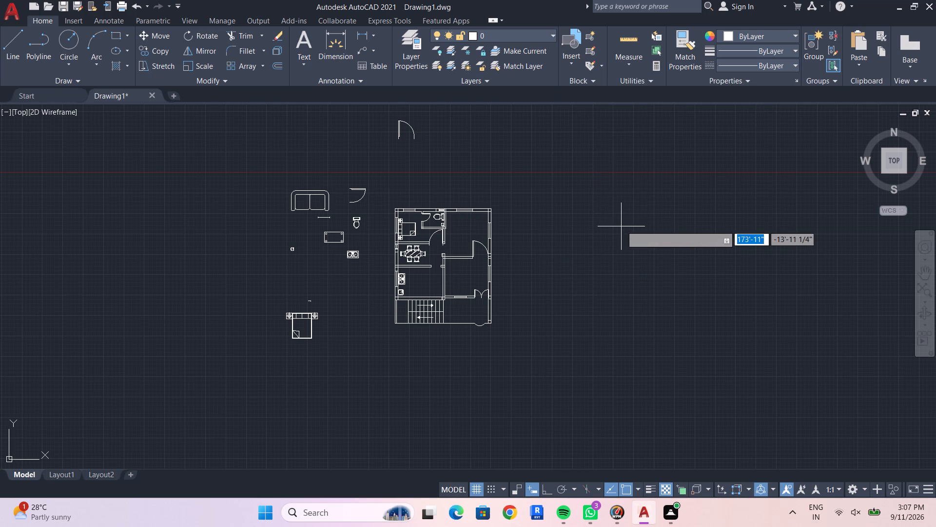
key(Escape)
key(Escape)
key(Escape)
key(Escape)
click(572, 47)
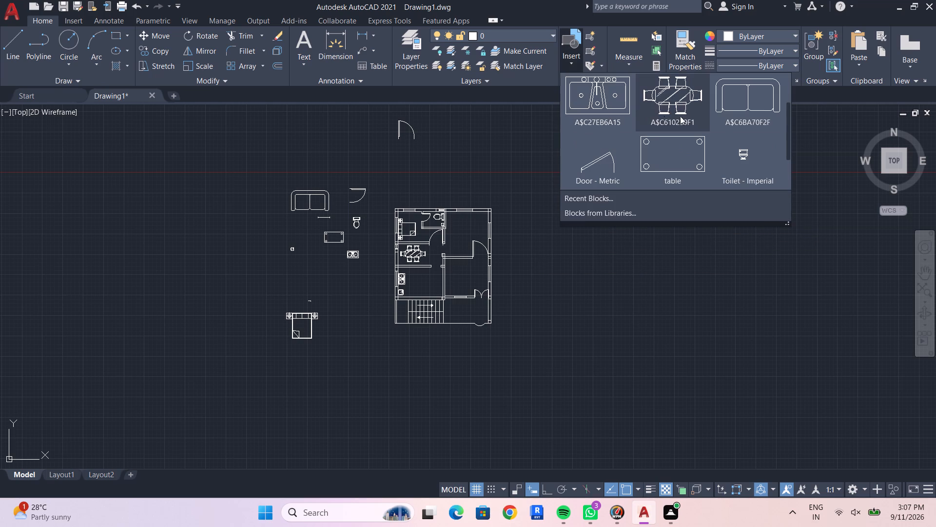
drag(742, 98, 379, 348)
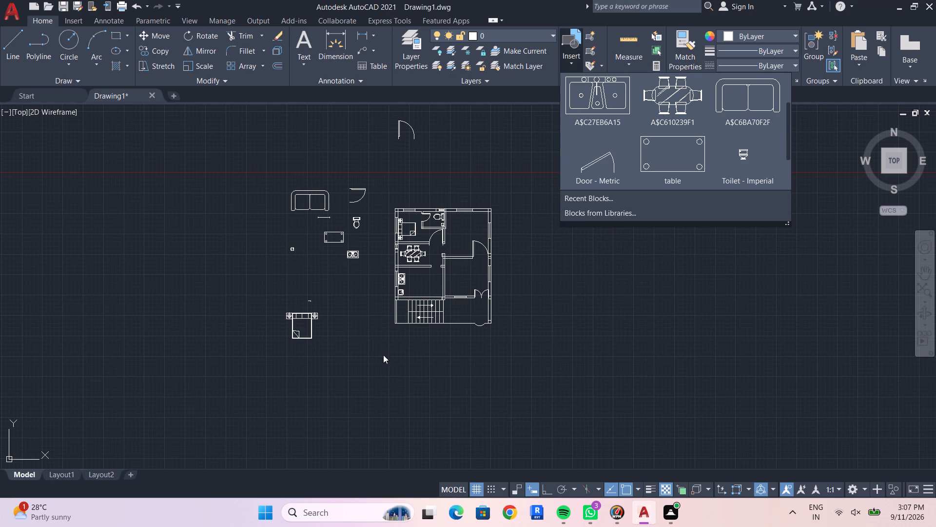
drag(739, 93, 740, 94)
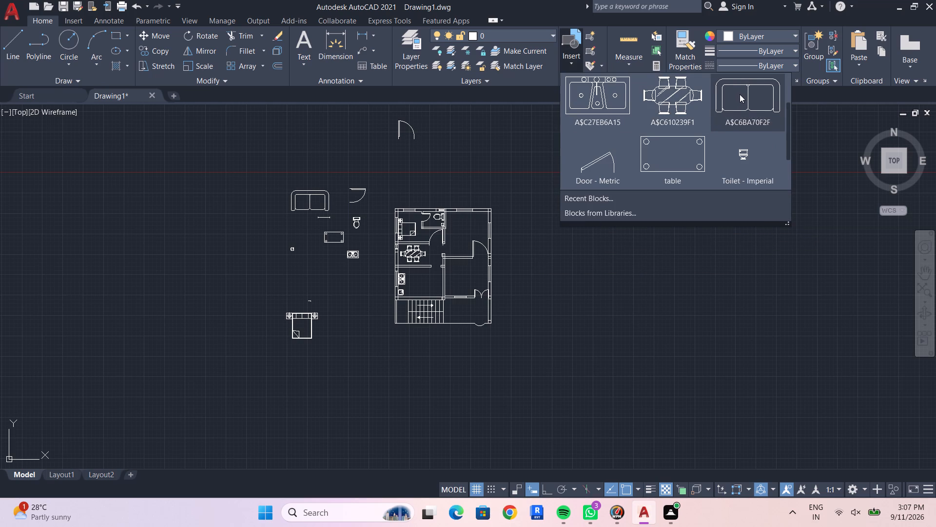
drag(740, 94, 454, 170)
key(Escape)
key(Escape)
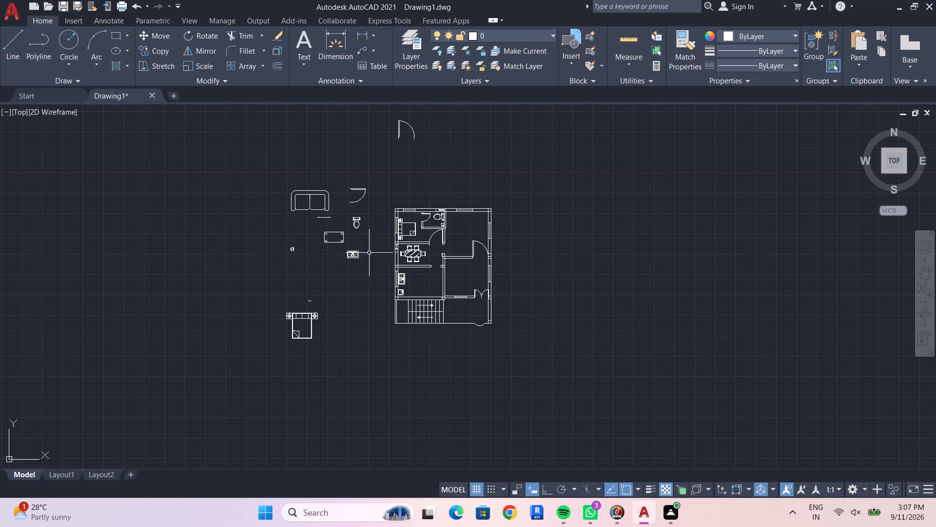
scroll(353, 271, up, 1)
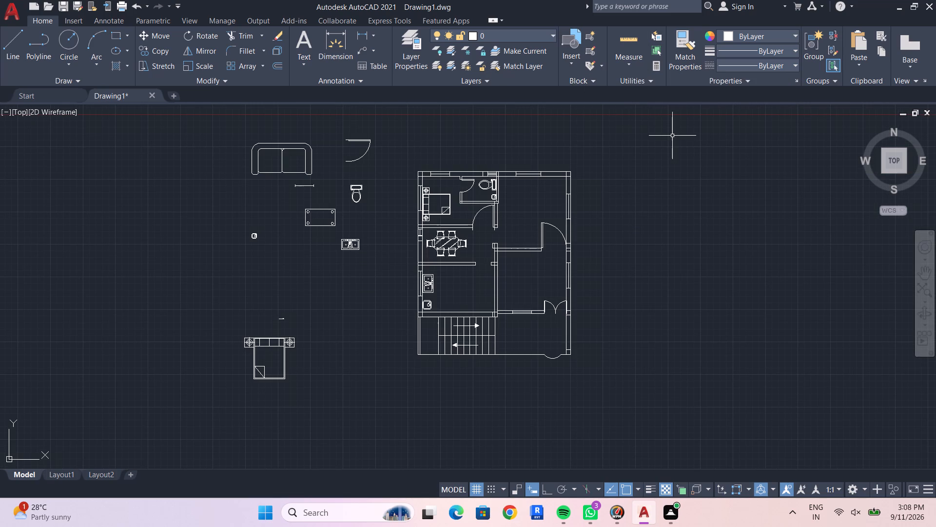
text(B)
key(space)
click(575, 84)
Place the sofa blocks A$C02A636… and A$C115861F8 from DesignCenter beside the loose bed block, and close DesignCenter.
key(ctrl+2)
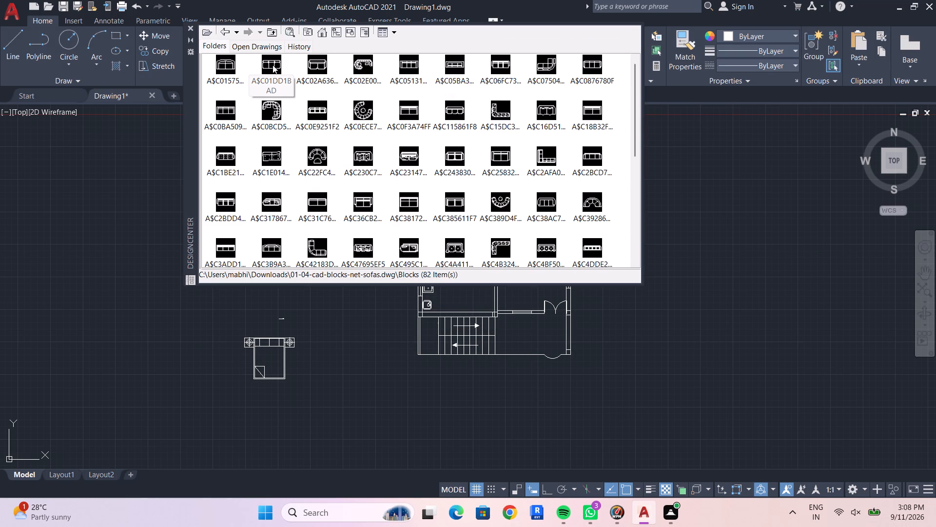
drag(315, 64, 334, 348)
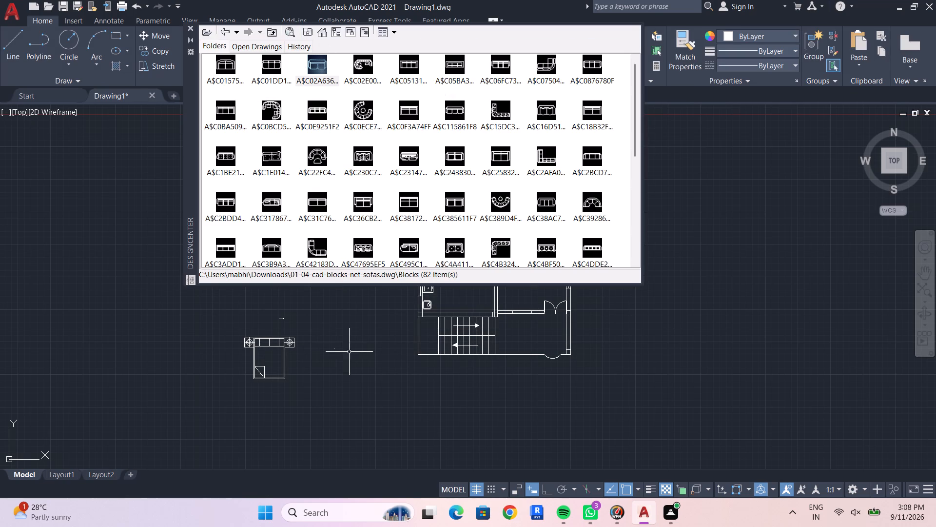
drag(453, 109, 376, 261)
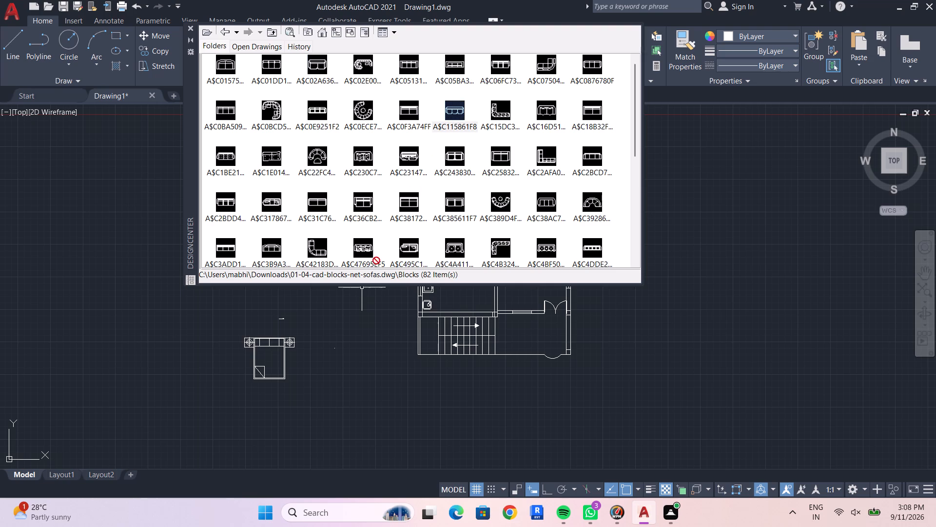
drag(376, 261, 319, 325)
key(Escape)
click(186, 27)
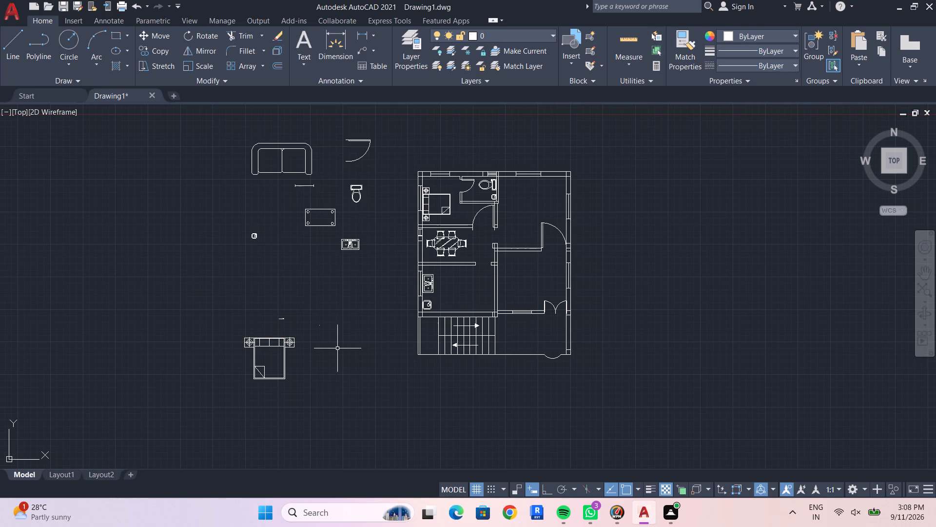
Scale up the tiny two-seat sofa freehand from its insertion point until it is roughly bed-sized.
click(336, 348)
text(SC)
key(space)
drag(335, 348, 349, 337)
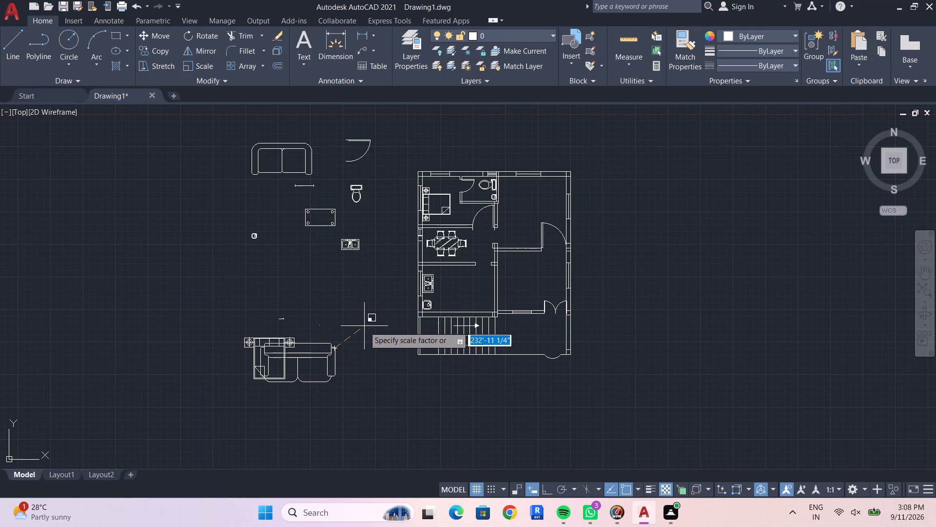
click(325, 370)
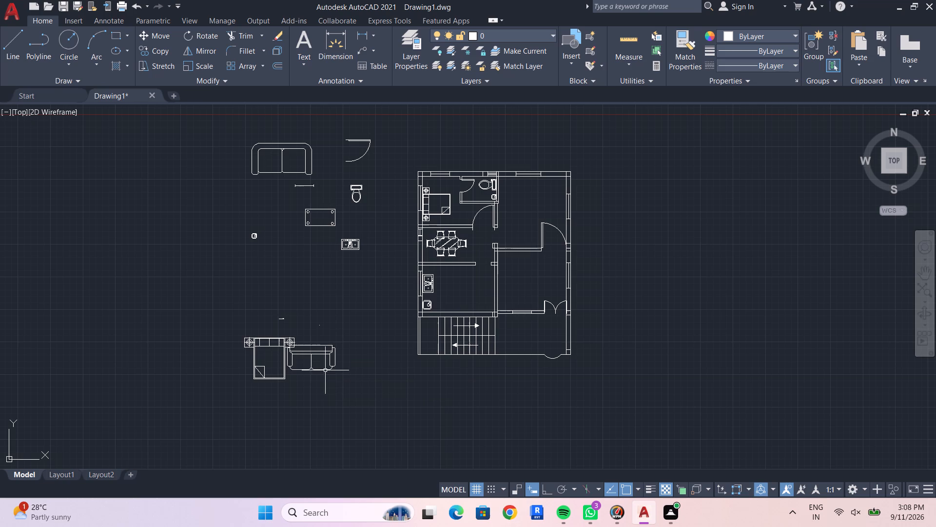
drag(321, 364, 343, 396)
key(Escape)
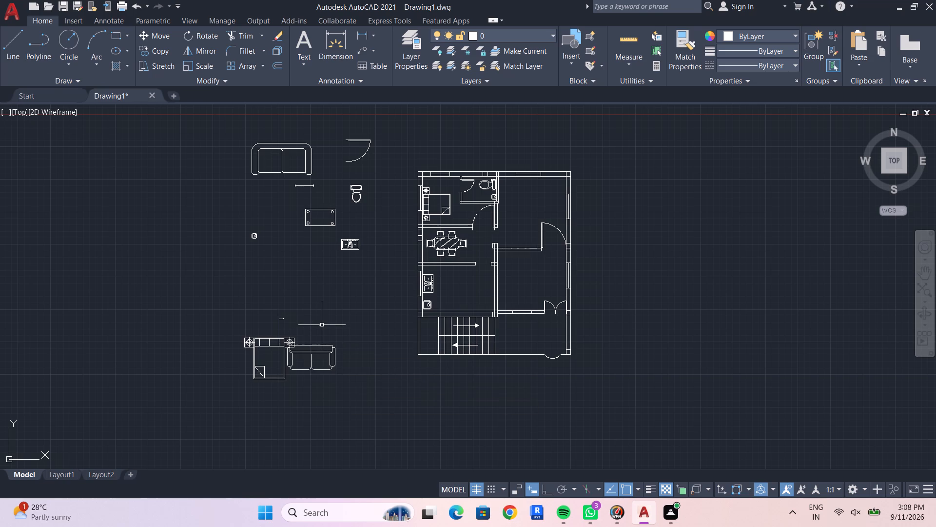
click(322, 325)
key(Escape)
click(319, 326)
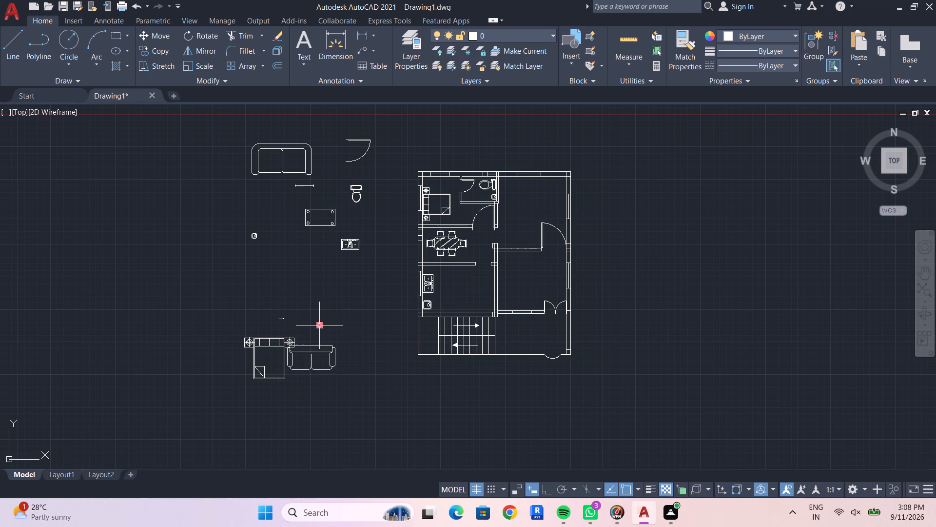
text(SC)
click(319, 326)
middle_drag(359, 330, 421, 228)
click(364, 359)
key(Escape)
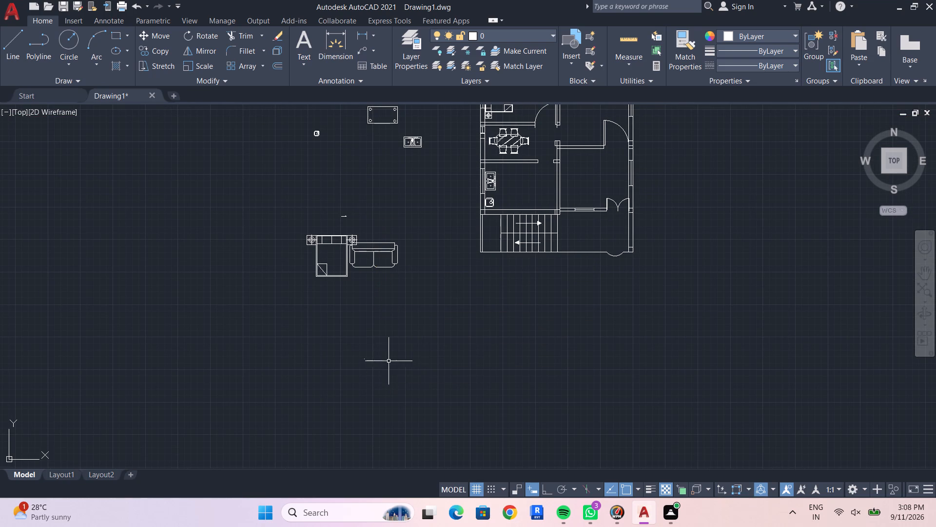
Scale up the other tiny block, the three-seat sofa, freehand to a size comparable with the furniture blocks.
click(364, 359)
key(s)
key(c)
key(space)
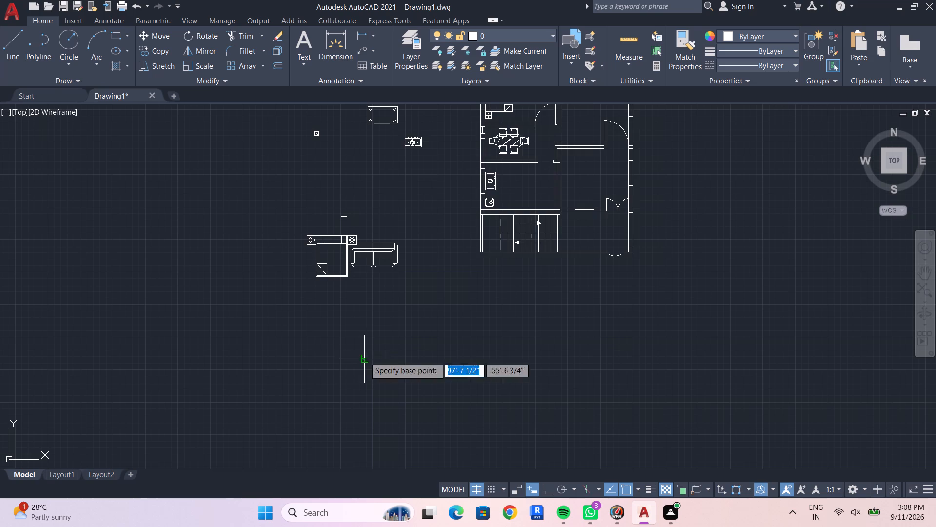
click(365, 357)
click(323, 365)
drag(246, 333, 320, 355)
drag(376, 418, 397, 413)
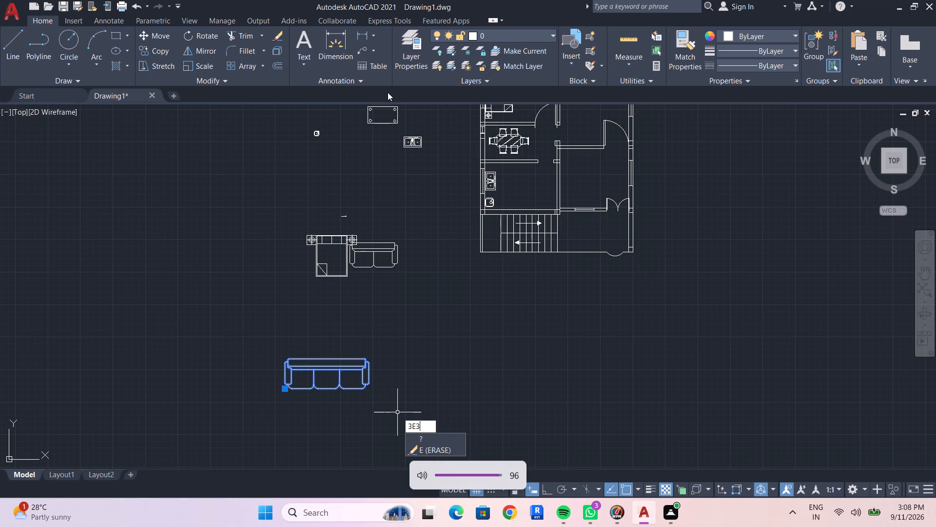
key(Escape)
key(Escape)
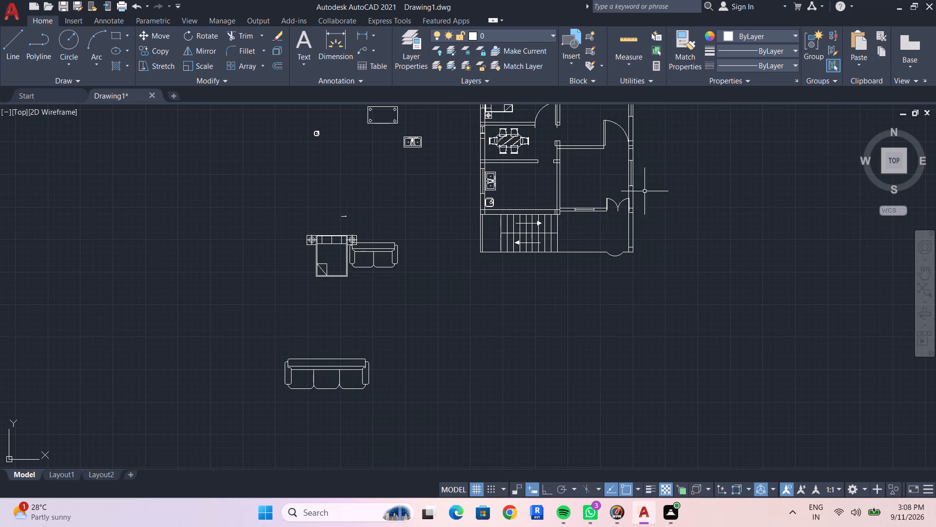
Move the new two-seat sofa off the loose bed block into the open space below the floor plan's staircase.
click(375, 248)
text(M)
key(space)
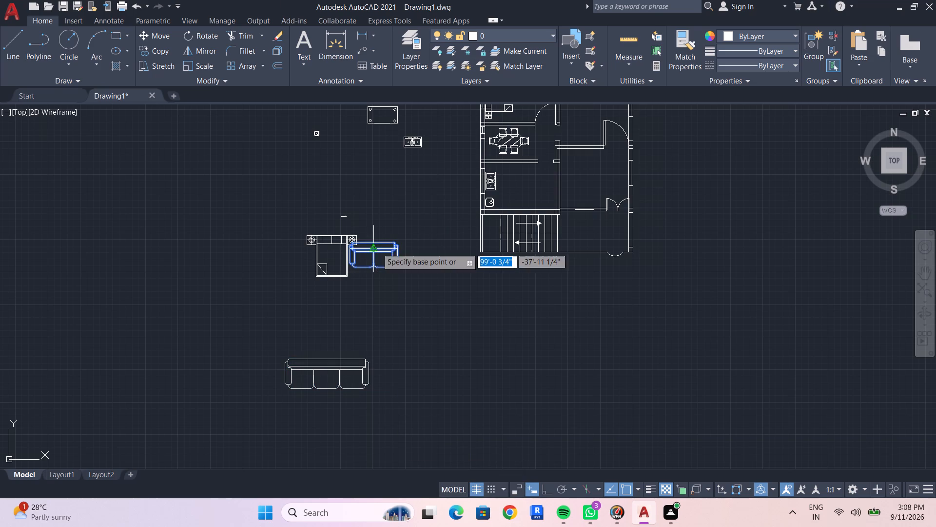
click(377, 248)
click(453, 328)
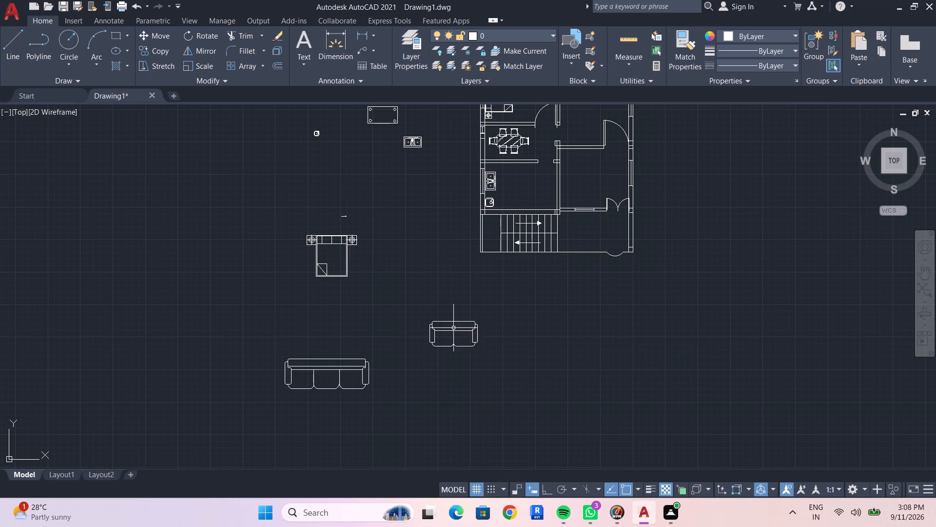
key(Escape)
Scale the moved two-seat sofa down freehand about its upper right corner.
drag(389, 299, 570, 360)
click(565, 384)
text(SC)
key(space)
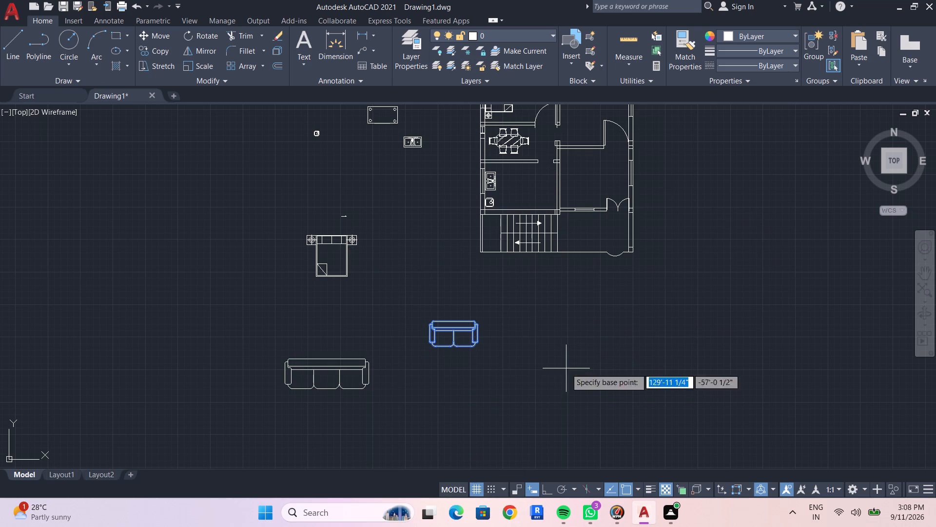
drag(474, 324, 474, 319)
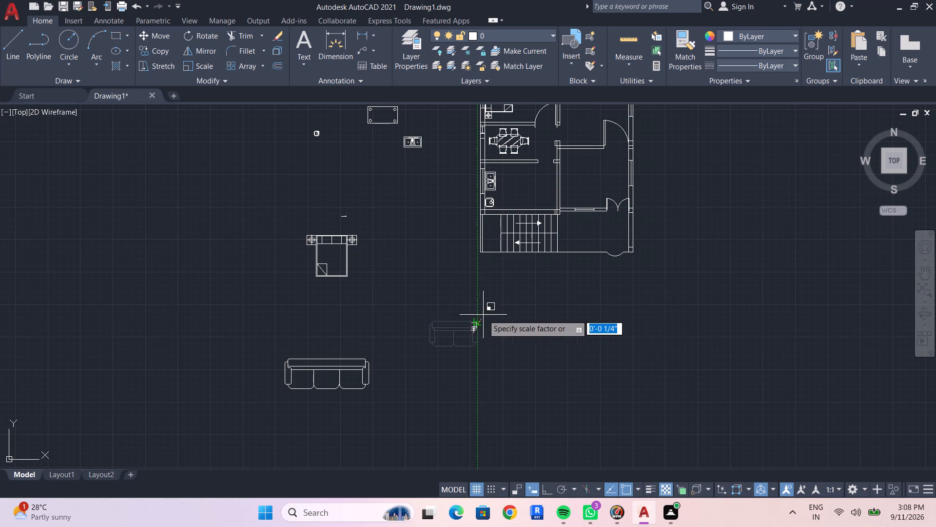
click(486, 314)
key(Escape)
Rotate the two-seat sofa below the floor plan by 90° about its upper right corner, with Ortho on.
drag(420, 312, 492, 326)
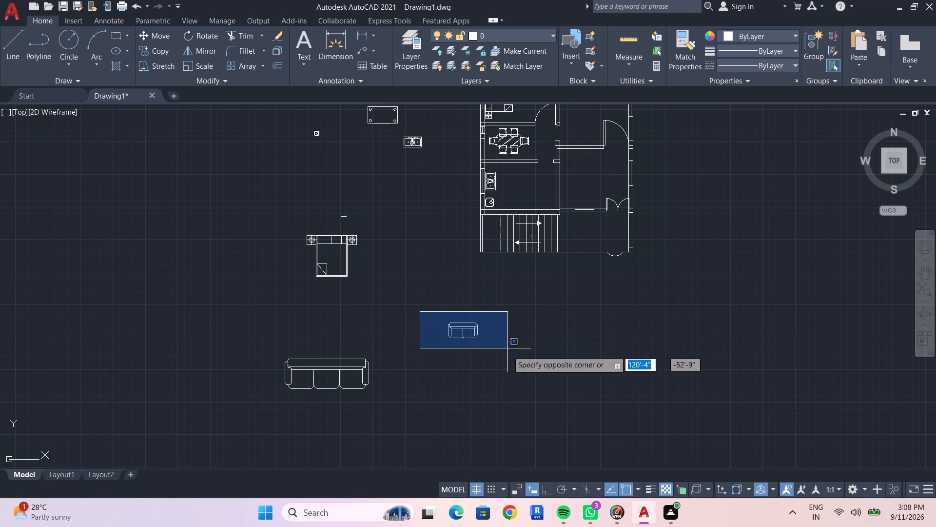
click(510, 364)
text(RO)
key(space)
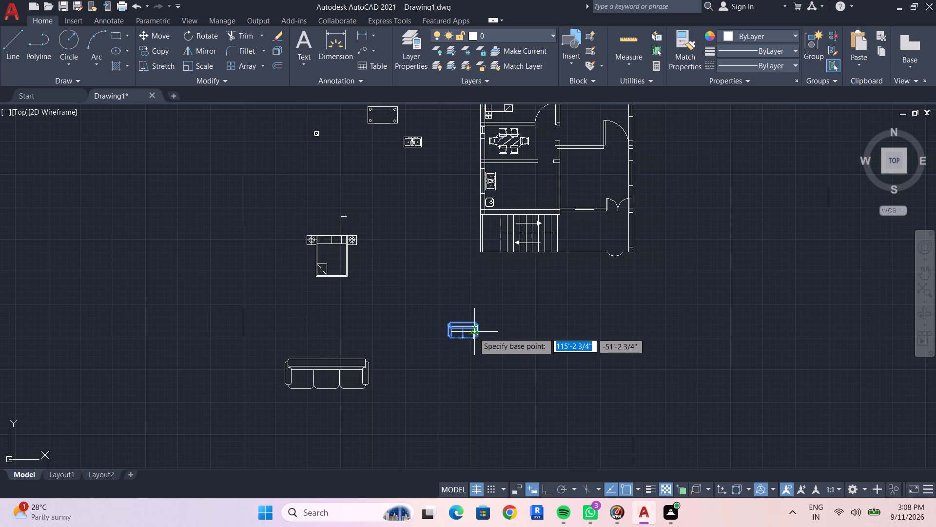
click(473, 323)
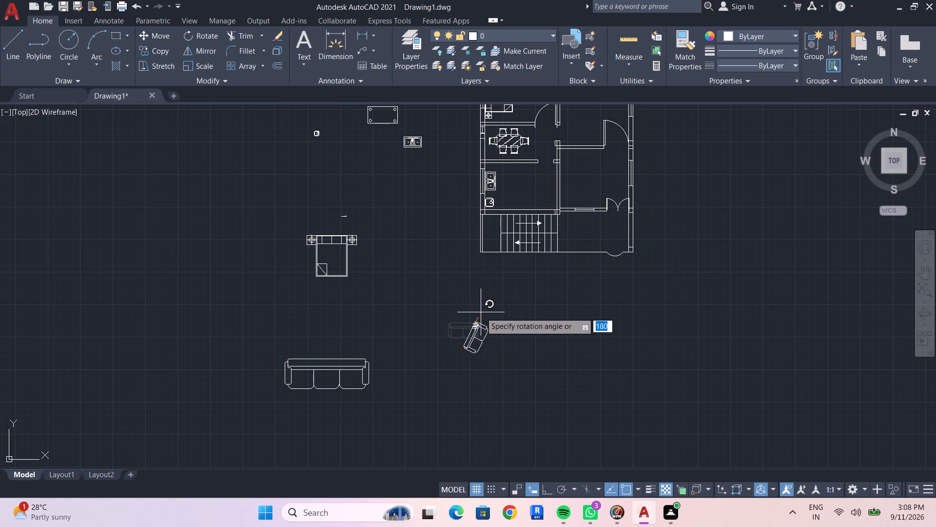
drag(546, 492, 545, 480)
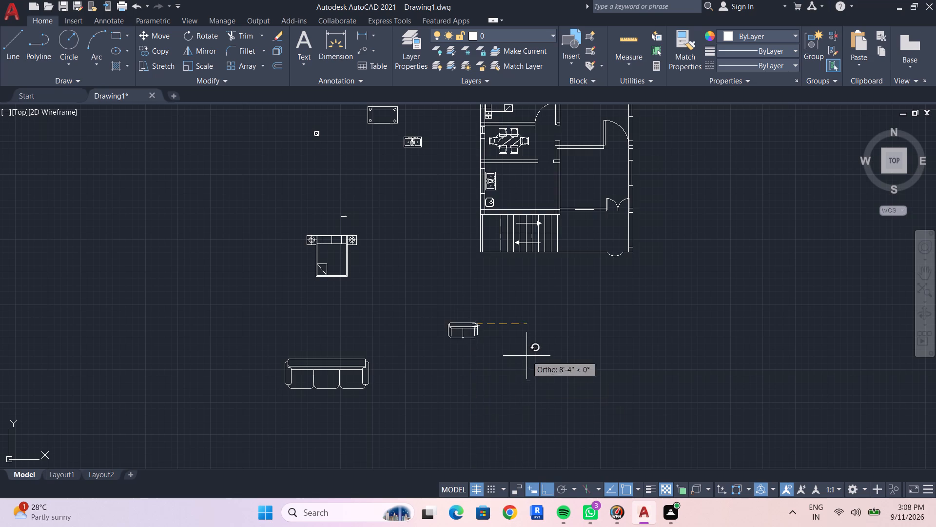
click(485, 289)
key(Escape)
Copy the rotated two-seat sofa into the floor plan's northeast room, placing it freely with Ortho off.
drag(471, 300, 484, 304)
click(549, 404)
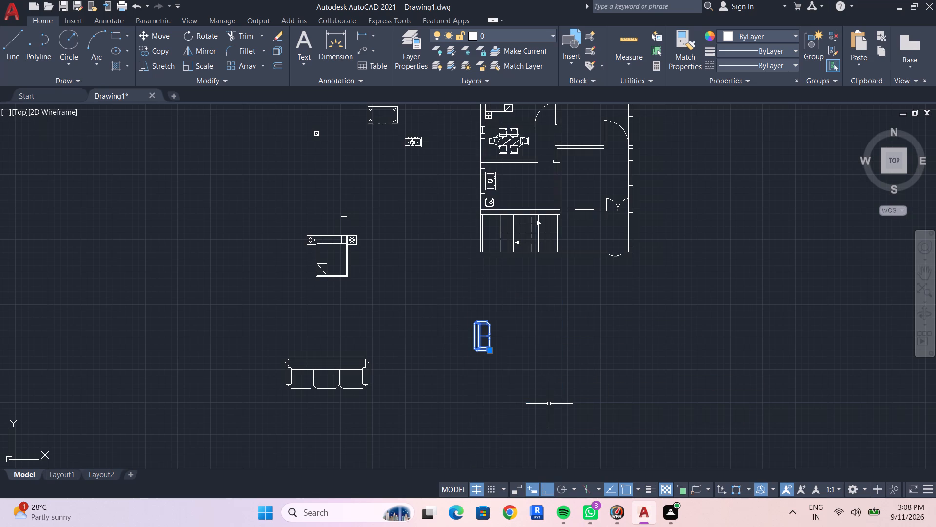
text(CO)
key(space)
click(492, 332)
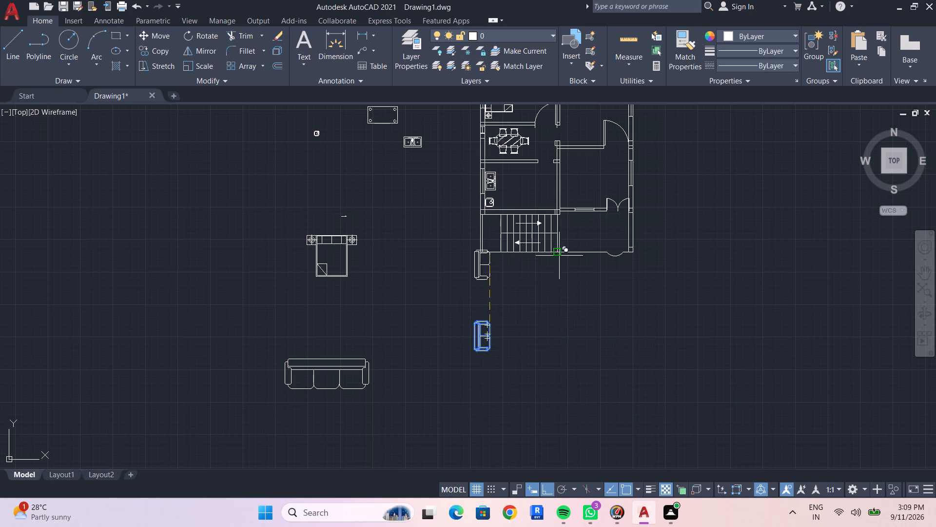
middle_drag(583, 187, 503, 377)
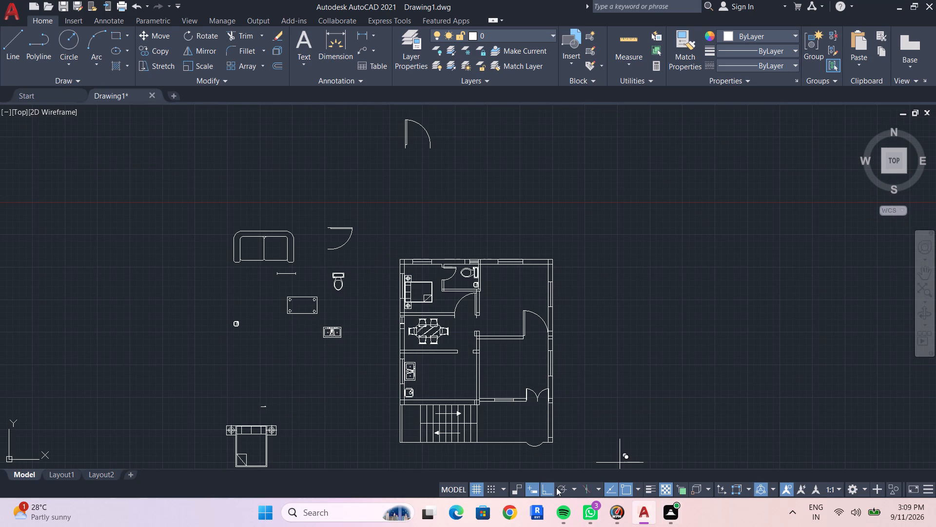
drag(549, 487, 549, 482)
scroll(523, 292, up, 2)
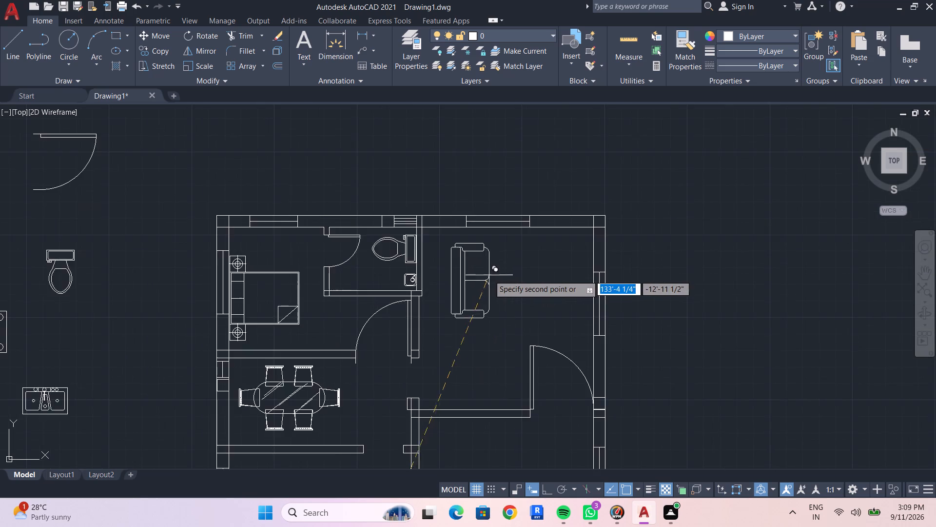
scroll(489, 275, up, 1)
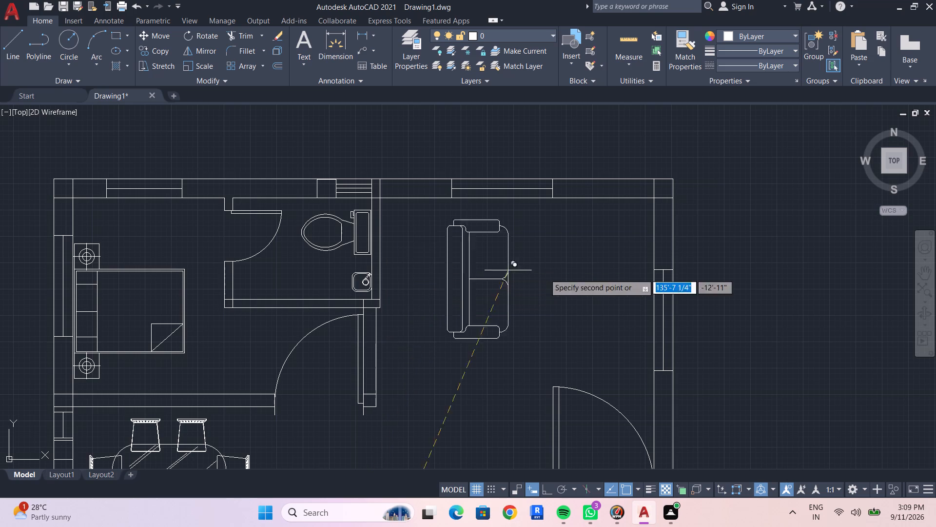
click(567, 277)
key(Escape)
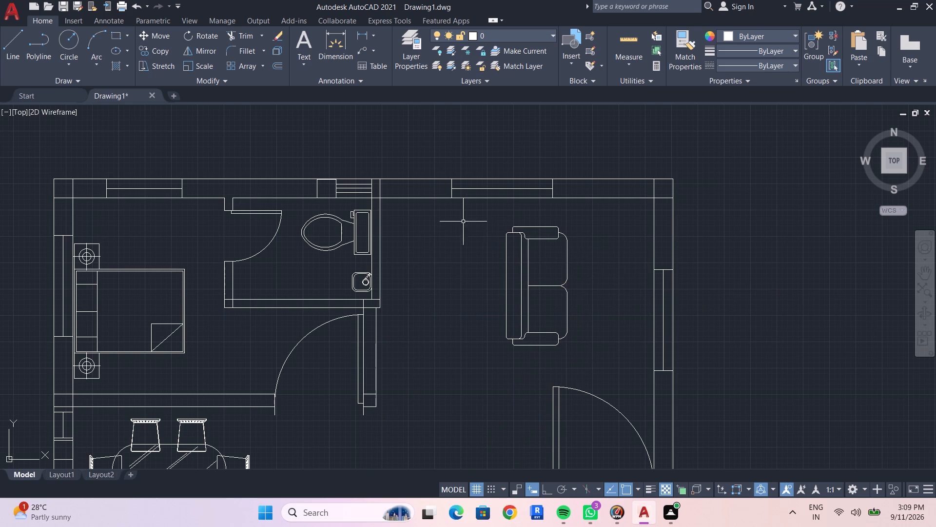
Rotate the sofa in the northeast room by 180° about its upper right corner so its back faces the east wall.
drag(464, 225, 533, 252)
click(593, 315)
click(537, 287)
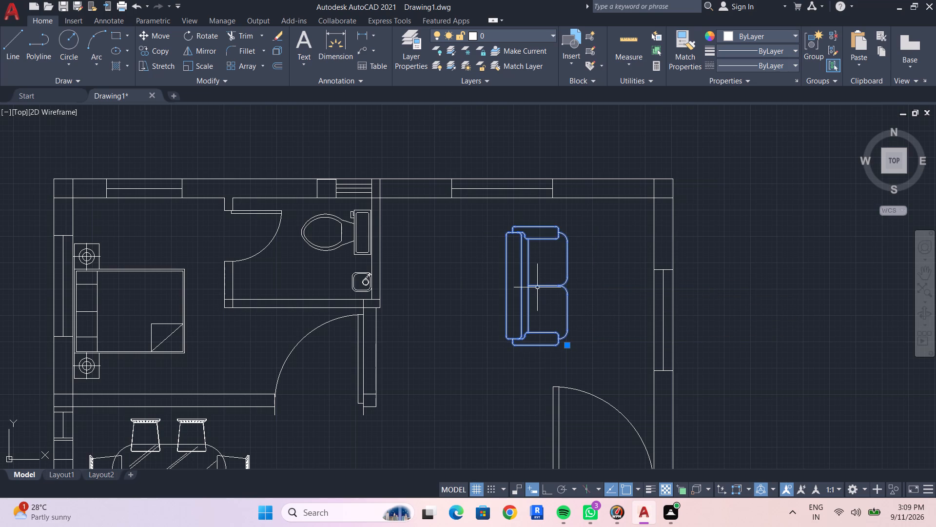
key(d)
key(BackSpace)
text(RO)
key(space)
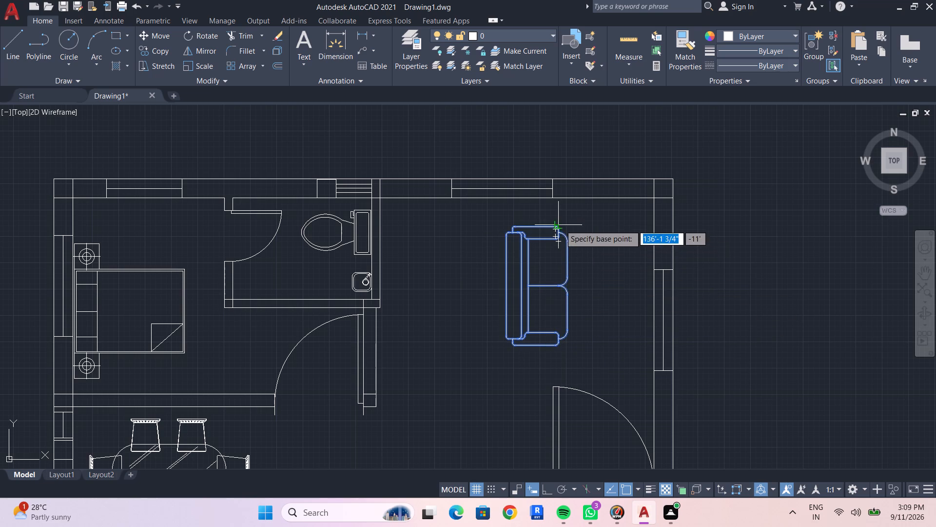
click(560, 225)
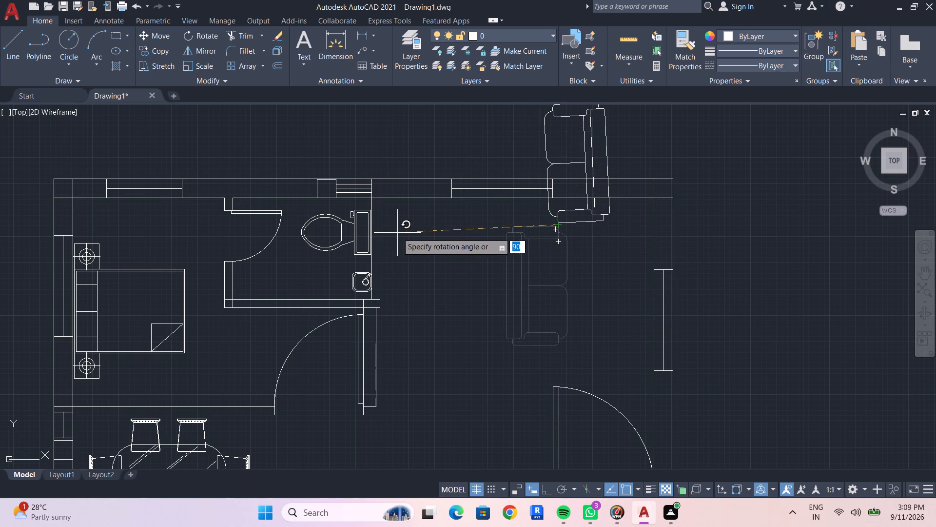
click(544, 495)
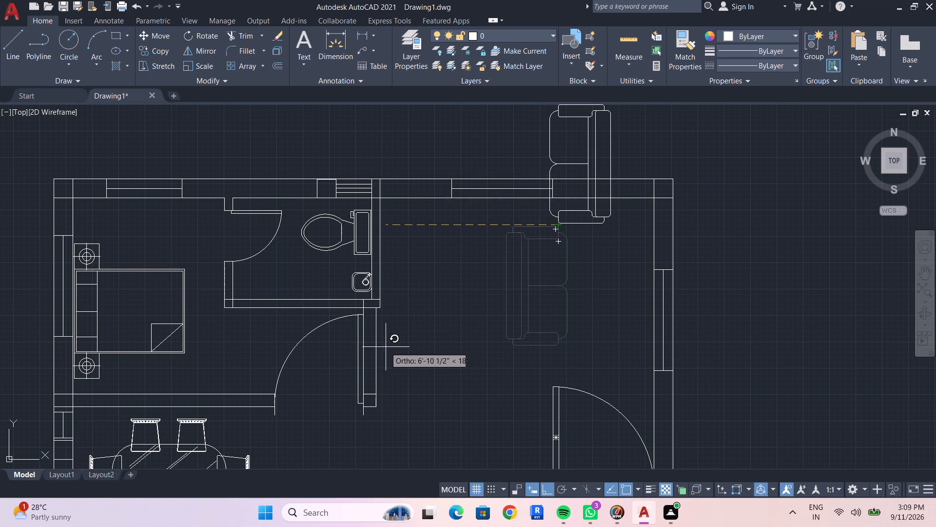
click(387, 347)
Nudge the rotated sofa down and eastward until its back sits against the northeast room's east wall by the window.
click(588, 152)
key(ctrl+Down)
key(ctrl+Down)
key(ctrl+Down)
key(ctrl+Down)
key(ctrl+Down)
key(ctrl+Down)
key(ctrl+Down)
key(ctrl+Down)
key(ctrl+Down)
key(ctrl+Down)
key(ctrl+Down)
key(ctrl+Down)
key(ctrl+Down)
key(ctrl+Down)
key(ctrl+Down)
key(ctrl+Down)
key(ctrl+Down)
key(ctrl+Down)
key(ctrl+Down)
key(ctrl+Down)
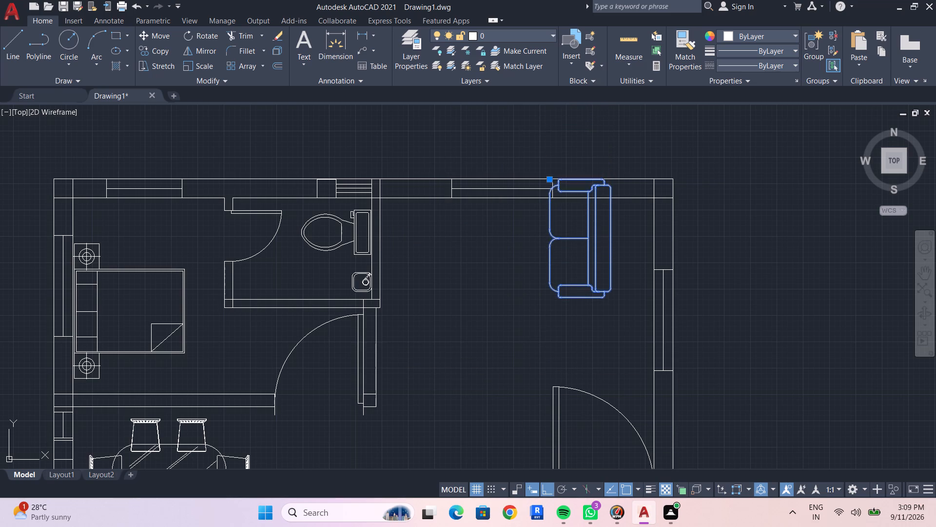
key(ctrl+Right)
key(ctrl+Down)
key(ctrl+Down)
key(ctrl+Down)
key(ctrl+Down)
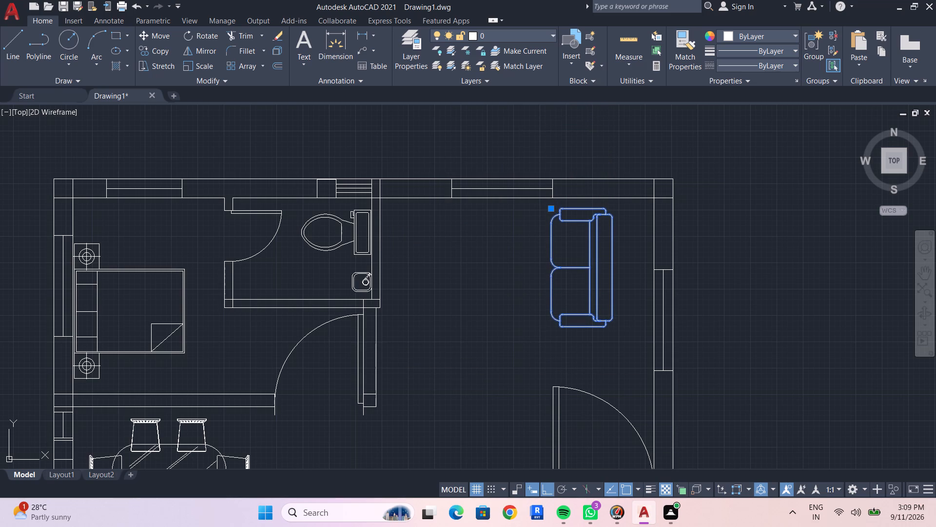
key(ctrl+Down)
key(ctrl+Right)
key(ctrl+Right)
key(ctrl+Right)
key(ctrl+Down)
key(ctrl+Down)
key(ctrl+Down)
key(ctrl+Down)
key(ctrl+Down)
key(ctrl+Down)
key(ctrl+Down)
key(ctrl+Down)
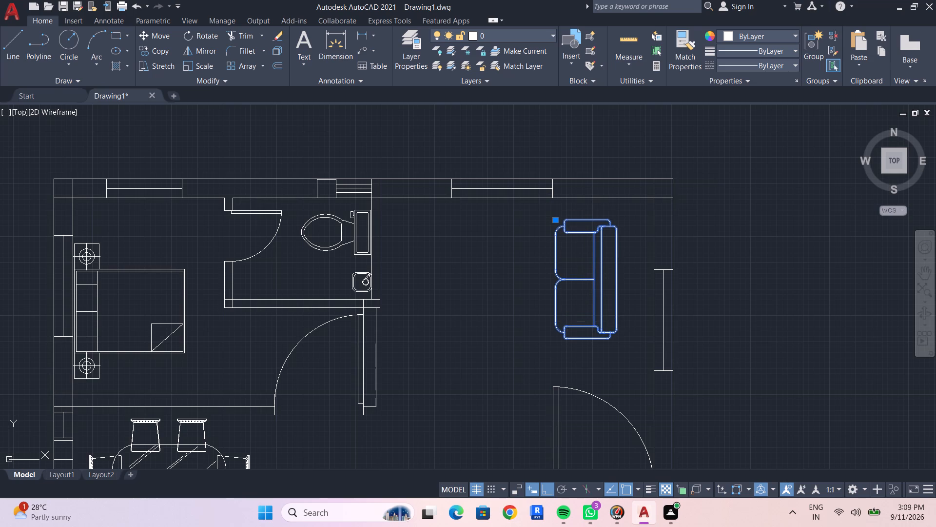
key(ctrl+Right)
key(ctrl+Right)
key(ctrl+Right)
key(ctrl+Right)
key(ctrl+Right)
key(ctrl+Right)
key(ctrl+Down)
key(ctrl+Down)
key(ctrl+Down)
key(ctrl+Down)
key(ctrl+Down)
key(ctrl+Down)
key(ctrl+Down)
key(ctrl+Down)
key(ctrl+Down)
key(ctrl+Down)
key(ctrl+Right)
key(ctrl+Right)
key(ctrl+Right)
key(ctrl+Right)
key(ctrl+Right)
key(ctrl+Right)
key(ctrl+Right)
key(ctrl+Right)
key(ctrl+Right)
key(ctrl+Right)
key(ctrl+Right)
key(ctrl+Right)
key(ctrl+Right)
key(ctrl+Right)
key(ctrl+Right)
key(ctrl+Right)
key(ctrl+Right)
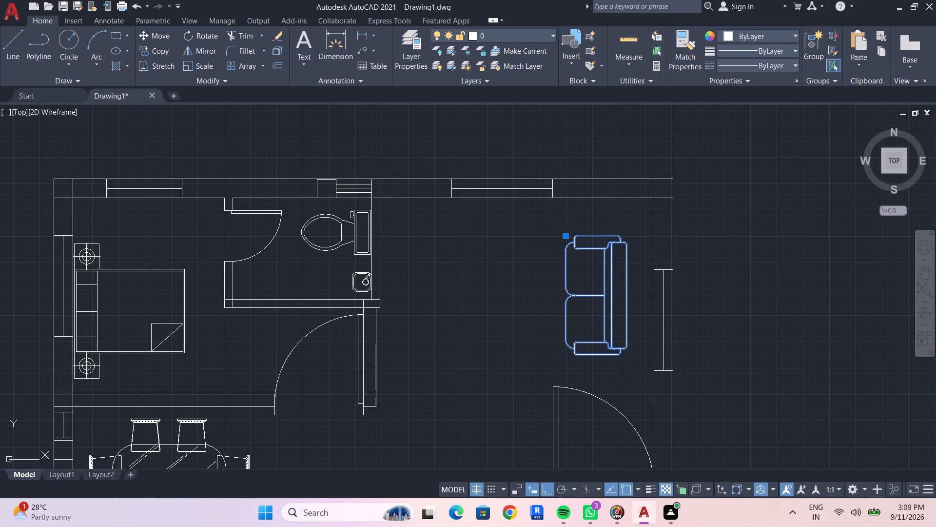
key(ctrl+Down)
key(ctrl+Down)
key(ctrl+Right)
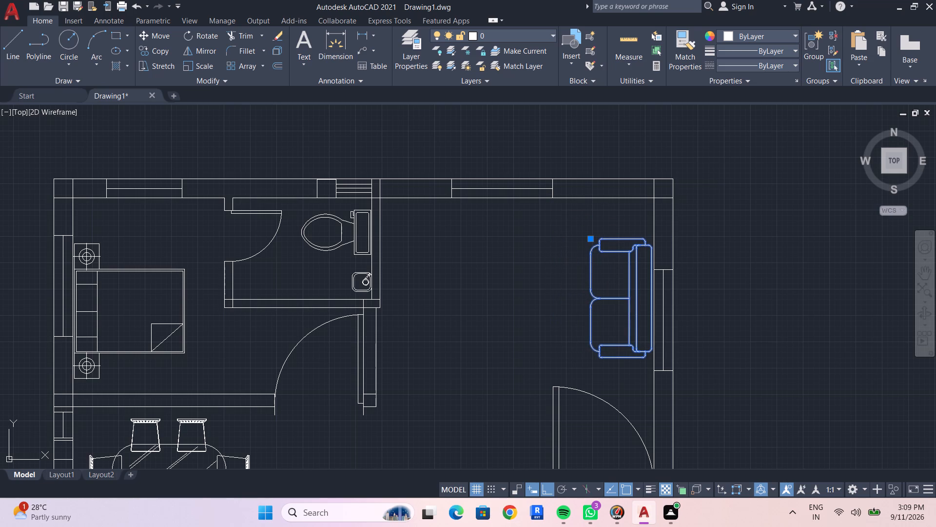
key(ctrl+Down)
key(ctrl+Right)
key(Escape)
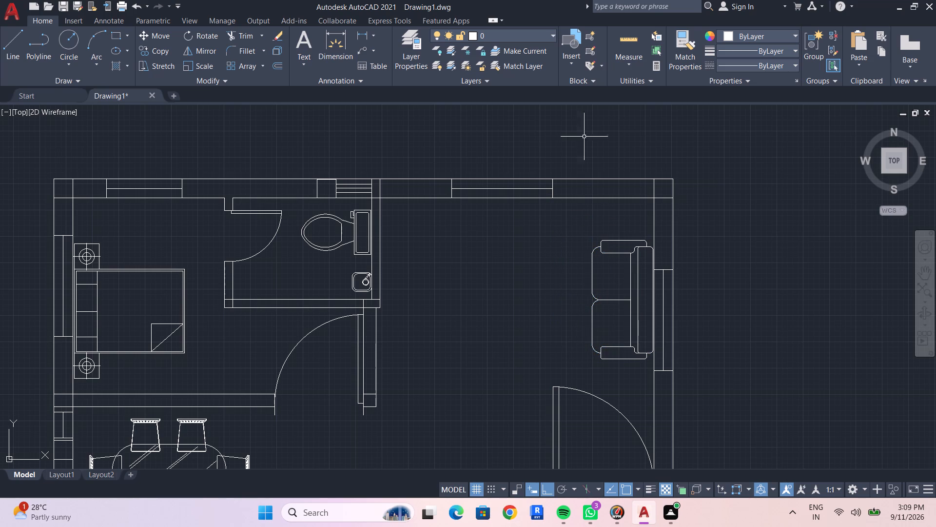
Copy the east-wall sofa horizontally about 4'-8" to the west within the same room.
click(607, 249)
key(Escape)
click(604, 252)
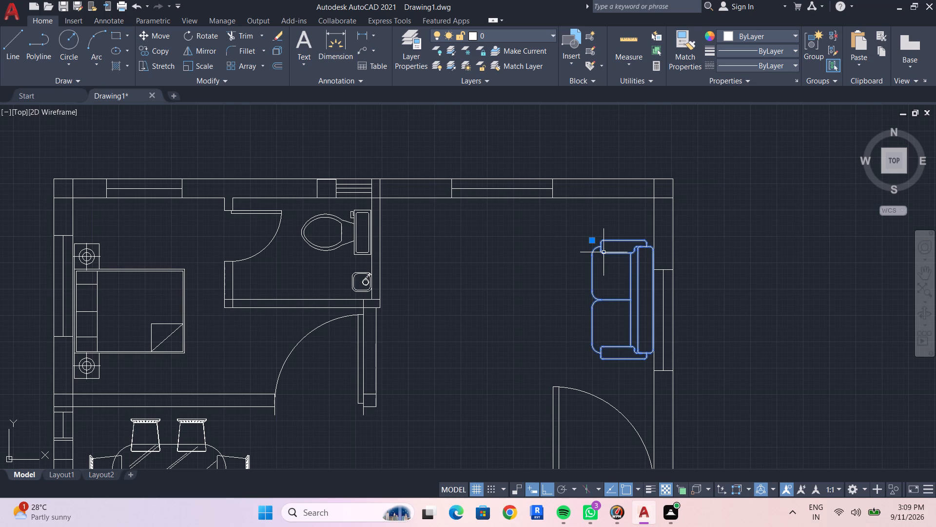
text(CO)
key(space)
drag(603, 252, 595, 251)
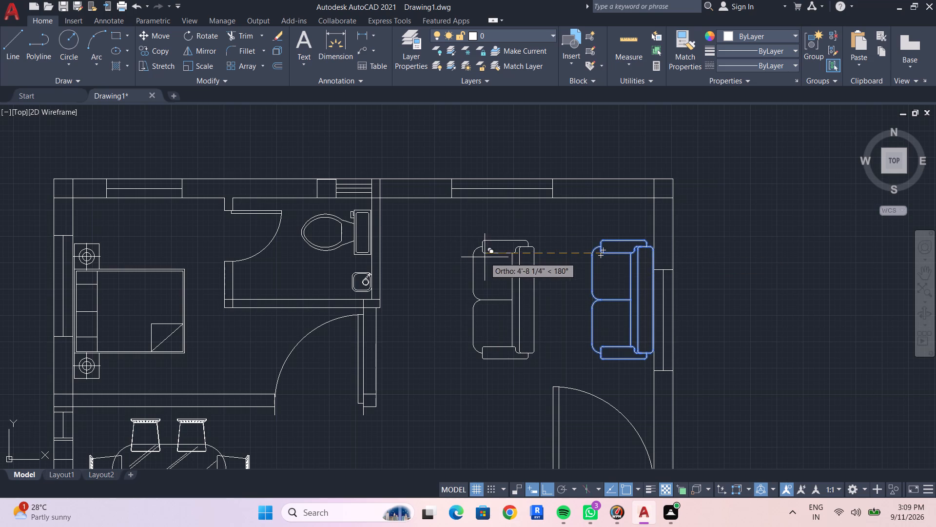
click(485, 257)
key(Escape)
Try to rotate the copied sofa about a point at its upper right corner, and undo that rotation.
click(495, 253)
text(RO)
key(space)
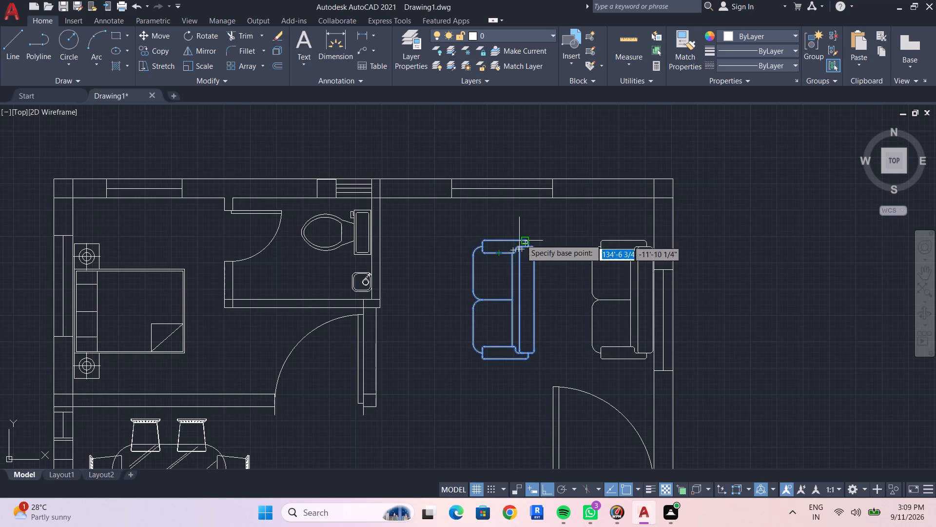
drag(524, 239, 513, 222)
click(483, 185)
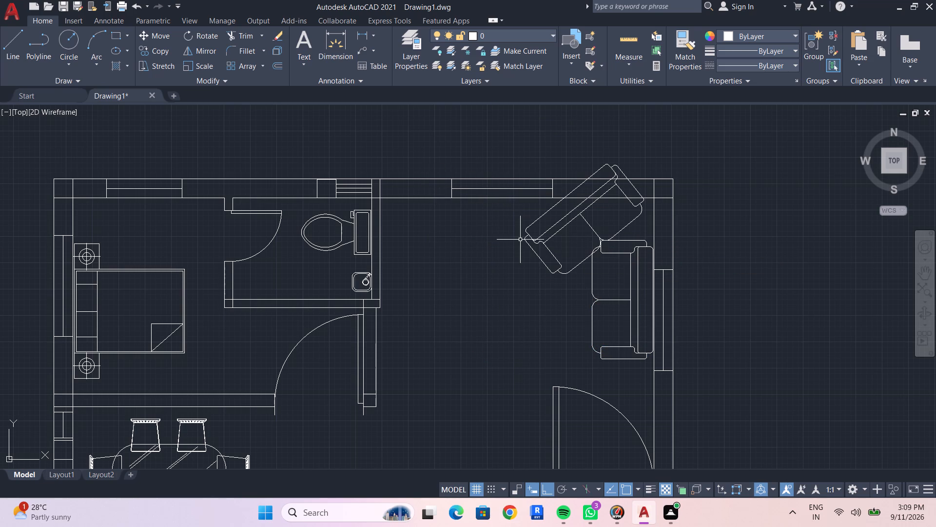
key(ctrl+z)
Rotate the copied sofa by 90° about its upper right corner so its back faces the north wall.
click(520, 236)
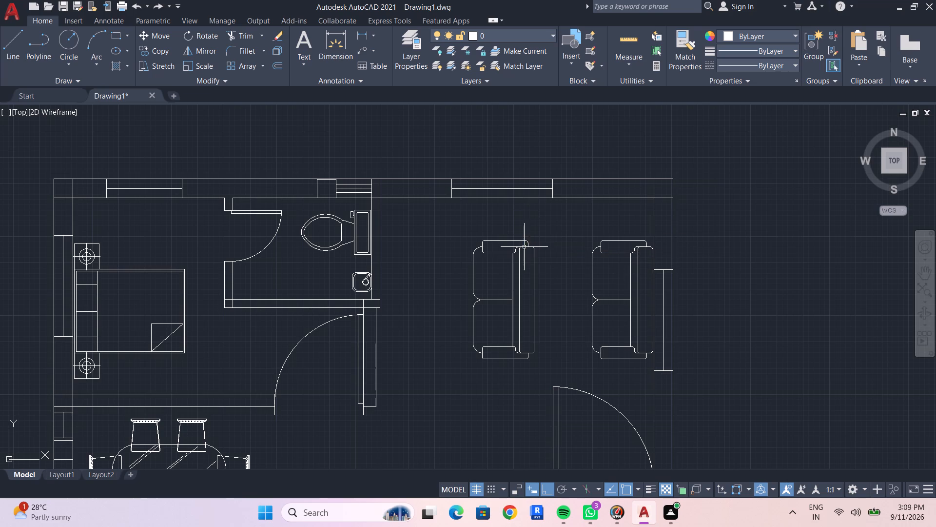
click(524, 247)
click(519, 250)
text(RO)
key(space)
click(525, 245)
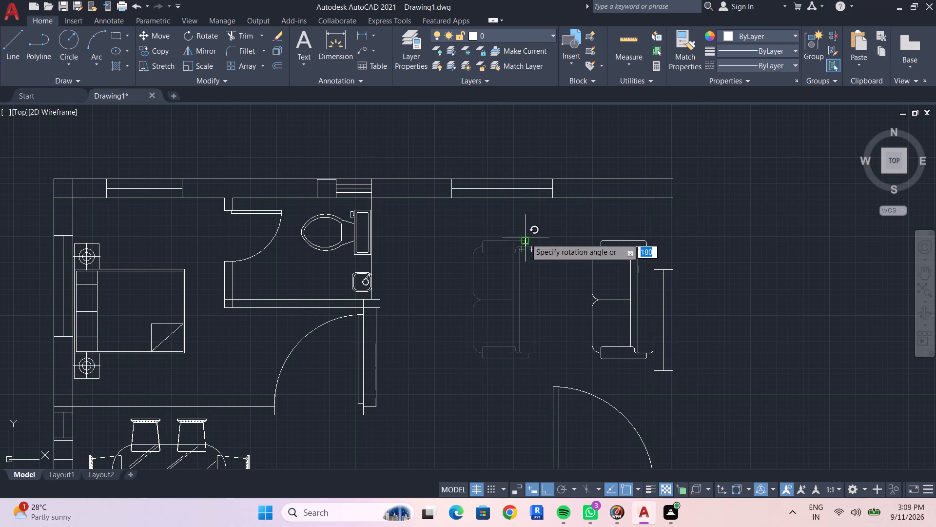
click(541, 225)
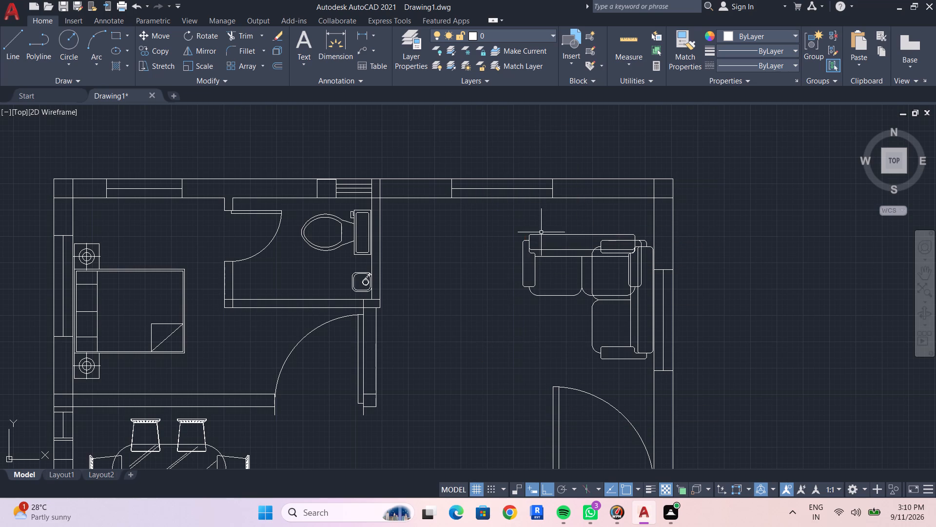
Nudge the rotated two-seat sofa west until it sits just clear of the sofa on the east wall.
click(539, 235)
key(ctrl+Left)
key(ctrl+Left)
key(ctrl+Left)
key(ctrl+Left)
key(ctrl+Left)
key(ctrl+Left)
key(ctrl+Left)
key(ctrl+Left)
key(ctrl+Left)
key(ctrl+Left)
key(ctrl+Left)
key(ctrl+Left)
key(ctrl+Left)
key(ctrl+Left)
key(ctrl+Left)
key(ctrl+Left)
key(ctrl+Left)
key(ctrl+Left)
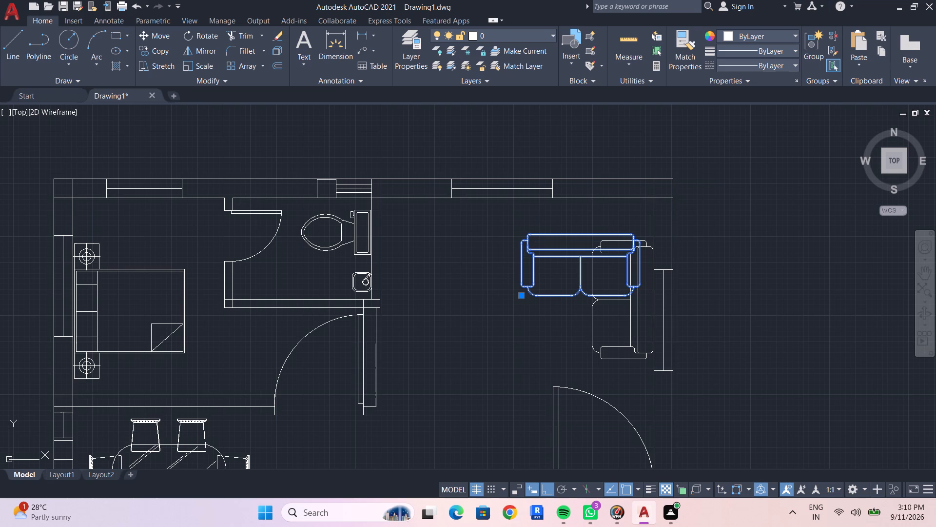
key(ctrl+Right)
key(ctrl+Left)
key(ctrl+Left)
key(ctrl+Left)
key(ctrl+Left)
key(ctrl+Left)
key(ctrl+Left)
key(ctrl+Left)
key(ctrl+Left)
key(ctrl+Left)
key(ctrl+Left)
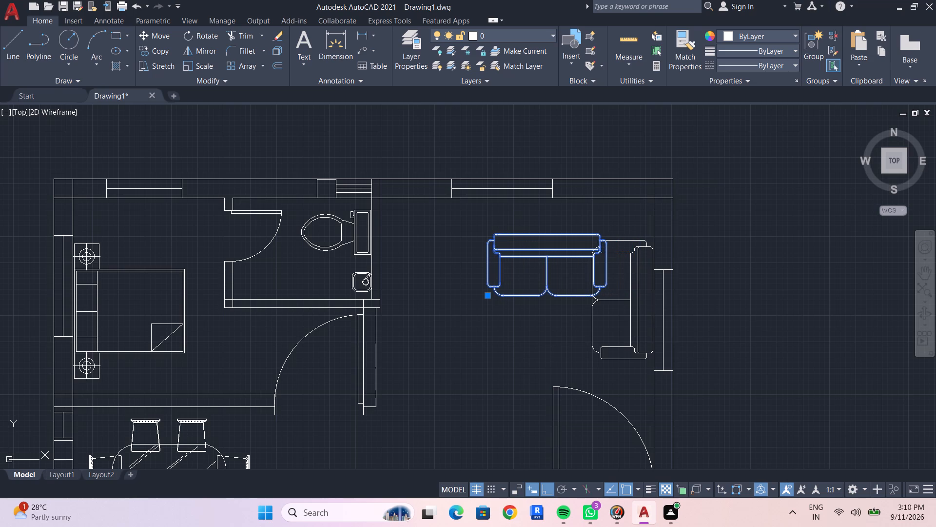
key(ctrl+Left)
key(ctrl+Left)
key(ctrl+Left)
key(ctrl+Left)
key(ctrl+Left)
key(ctrl+Left)
key(ctrl+Left)
key(ctrl+Left)
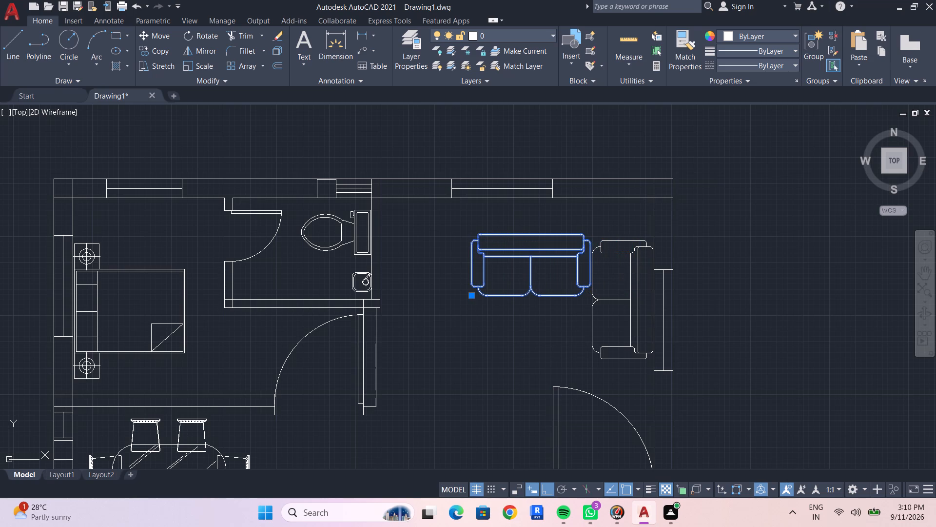
Nudge the sofa north and slightly west until its back sits just below the north wall's window.
key(ctrl+Up)
key(ctrl+Up)
key(ctrl+Up)
key(ctrl+Up)
key(ctrl+Up)
key(ctrl+Up)
key(ctrl+Up)
key(ctrl+Up)
key(ctrl+Up)
key(ctrl+Up)
key(ctrl+Up)
key(ctrl+Up)
key(ctrl+Up)
key(ctrl+Up)
key(ctrl+Up)
key(ctrl+Up)
key(ctrl+Up)
key(ctrl+Up)
key(ctrl+Up)
key(ctrl+Left)
key(ctrl+Left)
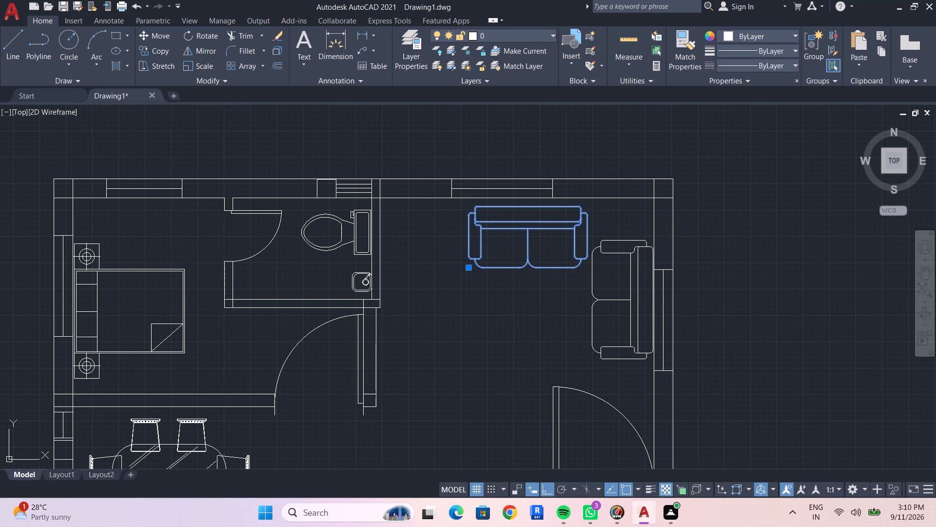
key(ctrl+Down)
key(ctrl+Down)
key(ctrl+Down)
key(Escape)
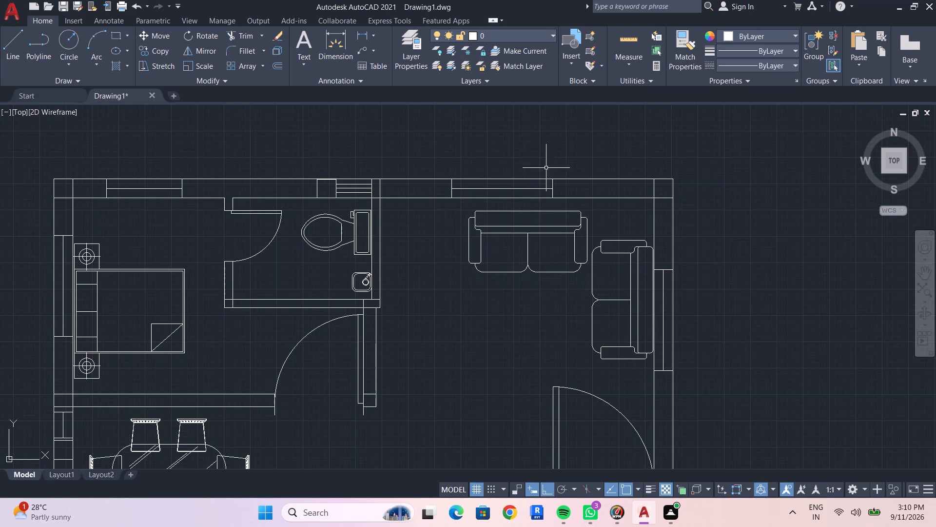
key(Escape)
key(Escape)
Copy the rectangular table with four corner circles about 33' east into the northeast room, below the sofas.
scroll(455, 260, down, 3)
middle_drag(481, 282, 767, 194)
scroll(523, 267, up, 1)
middle_drag(527, 264, 484, 275)
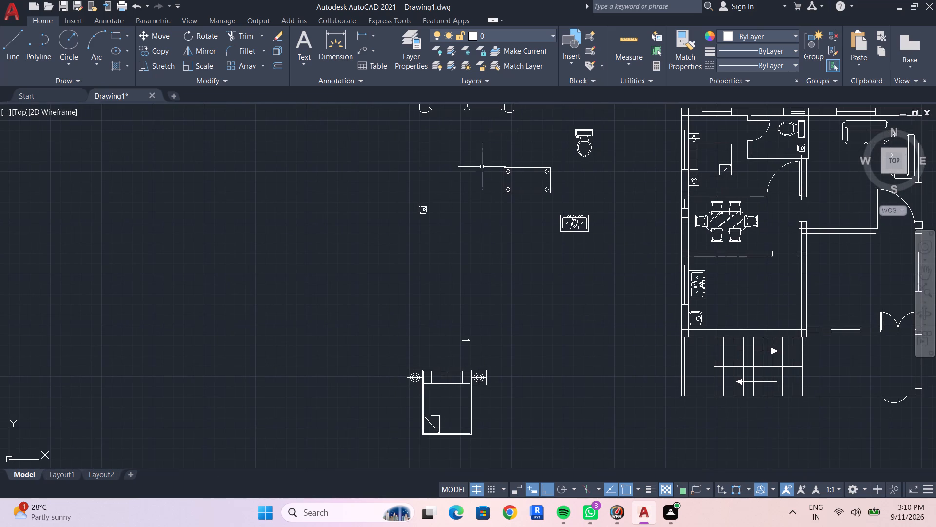
drag(482, 162, 490, 159)
click(577, 200)
text(CO)
key(space)
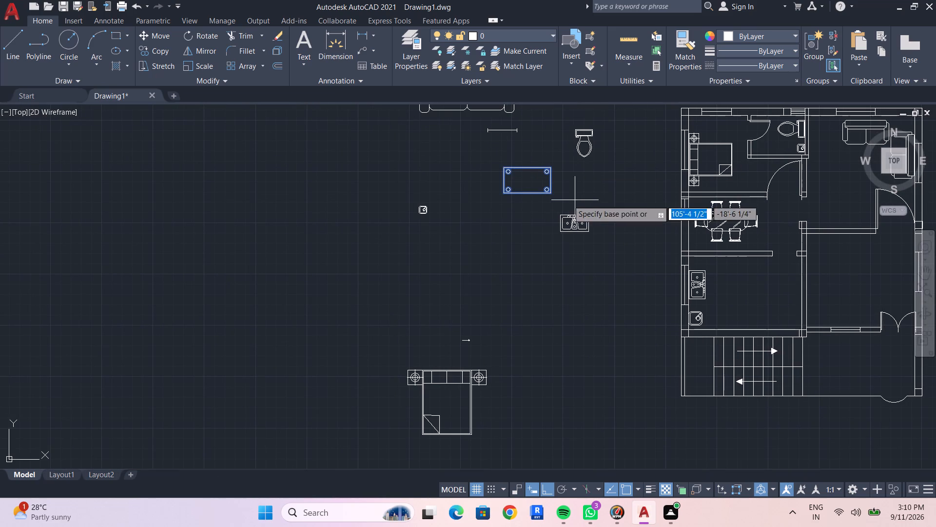
click(531, 182)
middle_drag(927, 208, 448, 233)
middle_drag(620, 254, 299, 290)
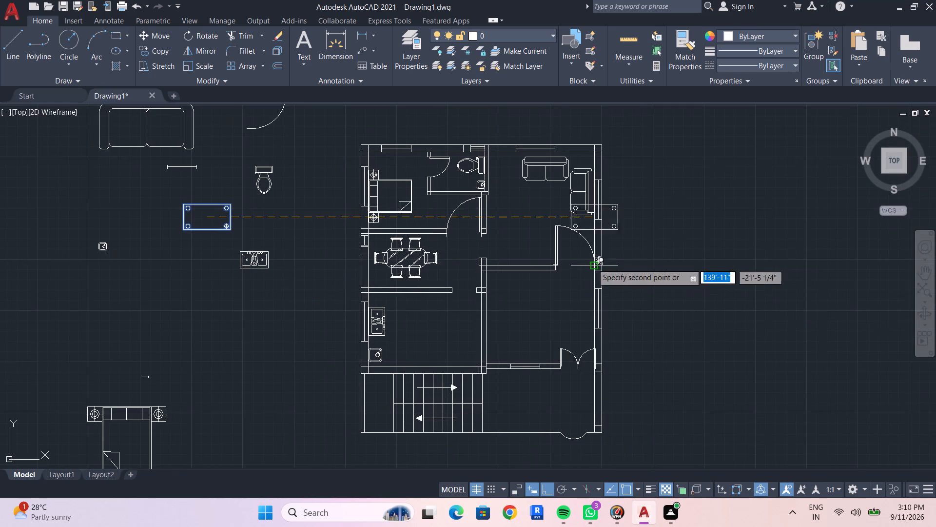
scroll(592, 247, up, 2)
middle_drag(447, 203, 458, 283)
scroll(458, 283, up, 1)
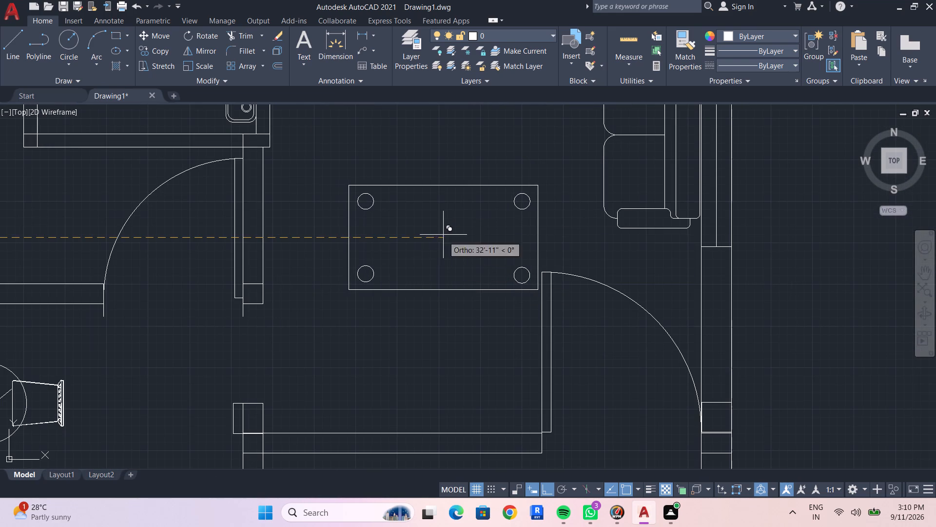
scroll(441, 237, down, 2)
middle_drag(444, 251, 445, 266)
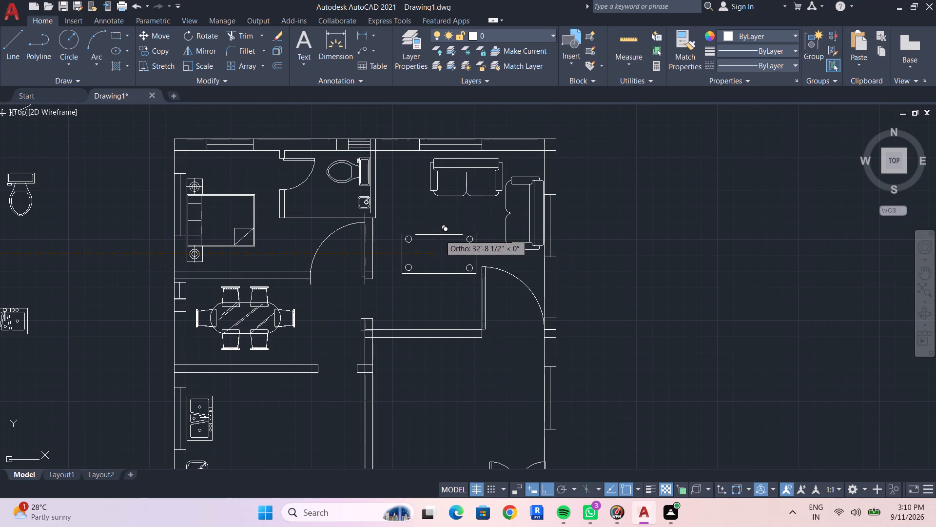
click(442, 234)
key(Escape)
Rotate the copied table 90° clockwise about a point on its upper edge so its long side runs north-south.
drag(413, 210, 421, 243)
key(Escape)
click(439, 234)
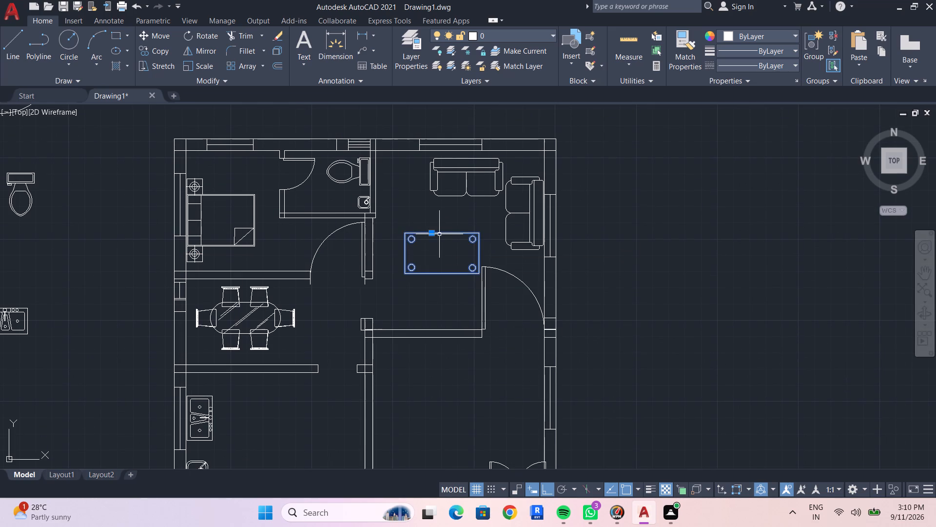
text(RO)
key(space)
drag(439, 233, 442, 239)
click(435, 285)
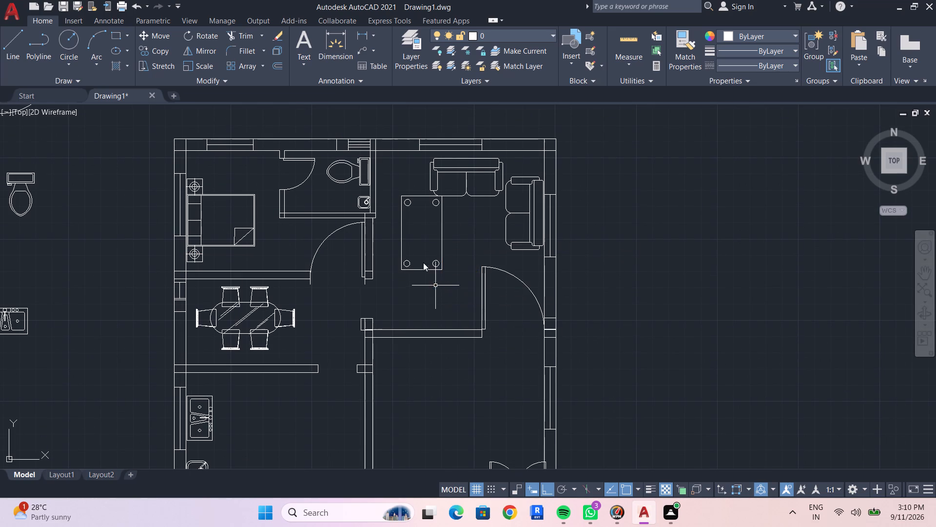
Nudge the rotated table south, away from the north-wall sofa.
click(400, 232)
key(ctrl+Down)
key(ctrl+Down)
key(ctrl+Down)
key(ctrl+Down)
key(ctrl+Down)
key(ctrl+Down)
key(ctrl+Down)
key(ctrl+Down)
key(ctrl+Down)
key(ctrl+Down)
key(ctrl+Down)
key(ctrl+Down)
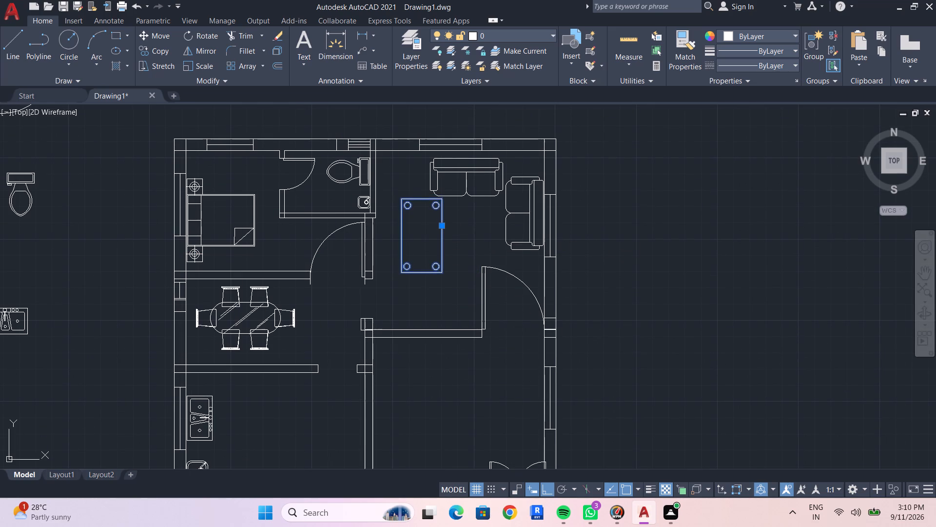
Nudge the table east and slightly back north until it stands below the north-wall sofa and west of the east-wall sofa.
key(ctrl+Right)
key(ctrl+Right)
key(ctrl+Right)
key(ctrl+Right)
key(ctrl+Right)
key(ctrl+Right)
key(ctrl+Right)
key(ctrl+Right)
key(ctrl+Right)
key(ctrl+Right)
key(ctrl+Right)
key(ctrl+Right)
key(ctrl+Right)
key(ctrl+Right)
key(ctrl+Right)
key(ctrl+Right)
key(ctrl+Right)
key(ctrl+Right)
key(ctrl+Right)
key(ctrl+Right)
key(ctrl+Right)
key(ctrl+Right)
key(ctrl+Right)
key(ctrl+Right)
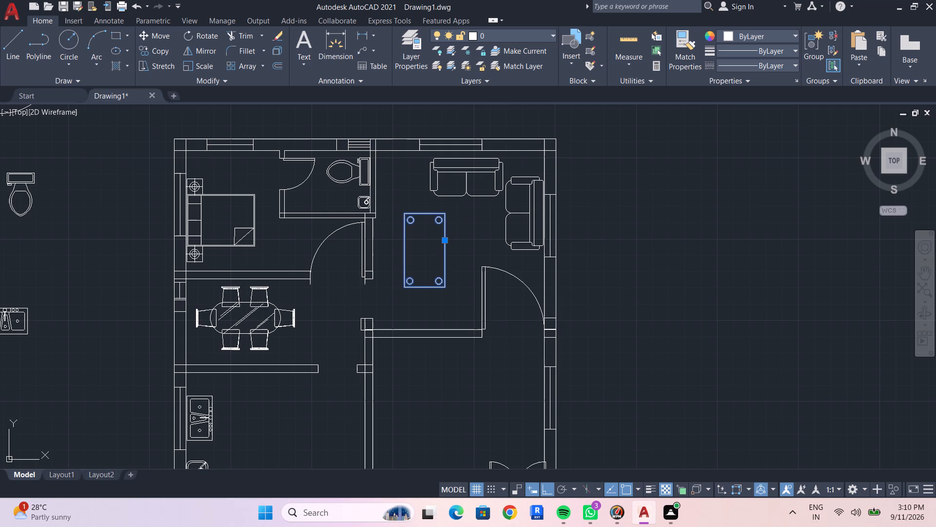
key(ctrl+Right)
key(ctrl+Right)
key(ctrl+Right)
key(ctrl+Right)
key(ctrl+Right)
key(ctrl+Right)
key(ctrl+Right)
key(ctrl+Right)
key(ctrl+Right)
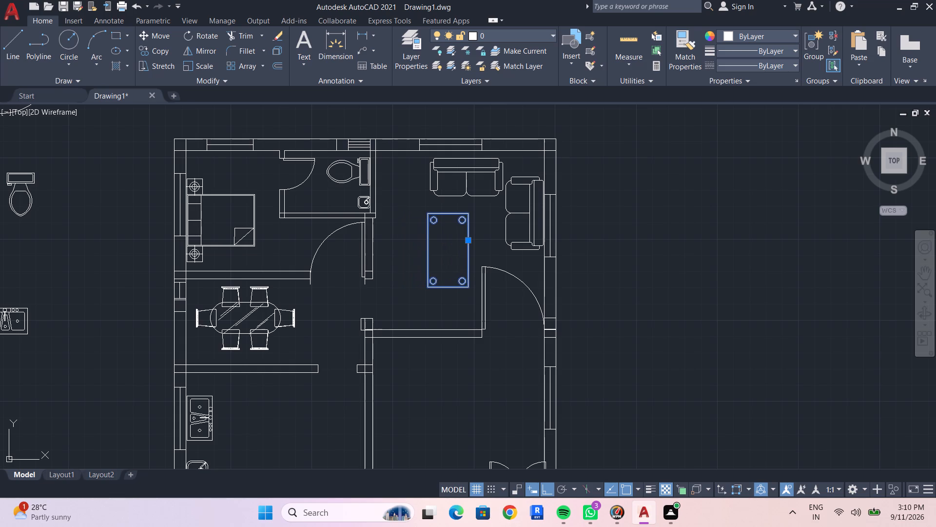
key(ctrl+Right)
key(ctrl+Right)
key(ctrl+Right)
key(ctrl+Right)
key(ctrl+Right)
key(ctrl+Up)
key(ctrl+Up)
key(ctrl+Up)
key(ctrl+Up)
key(ctrl+Right)
key(ctrl+Right)
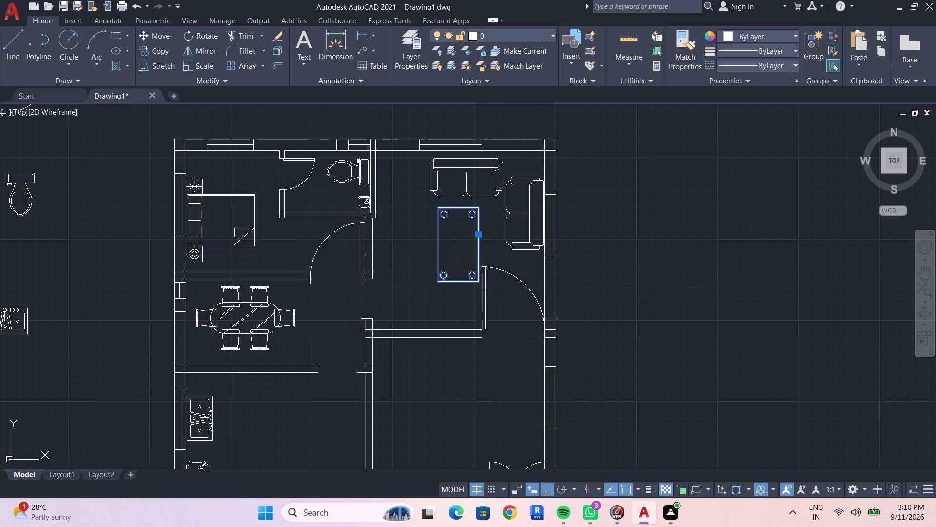
key(ctrl+Right)
key(Escape)
key(Escape)
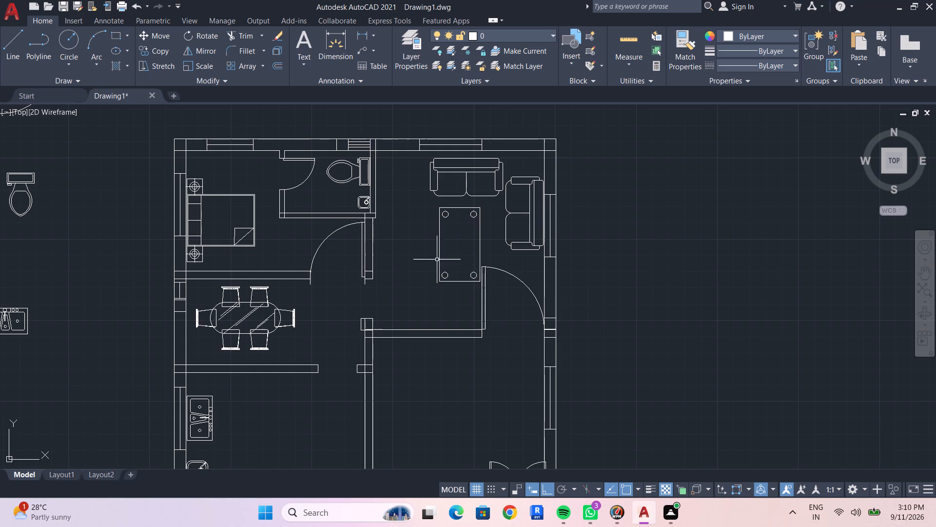
Scale the table down to slightly more than half its size about a point on its west edge.
click(439, 258)
text(SC)
key(space)
click(441, 258)
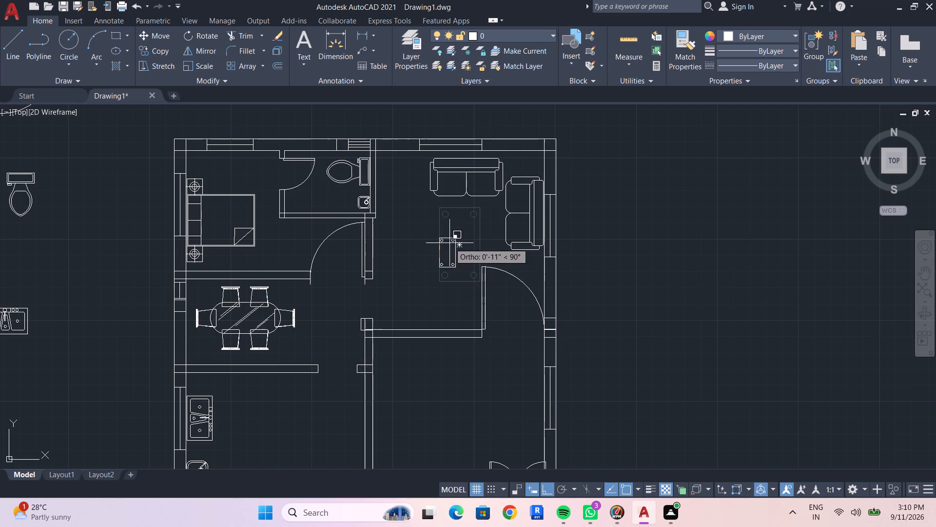
click(454, 237)
click(454, 231)
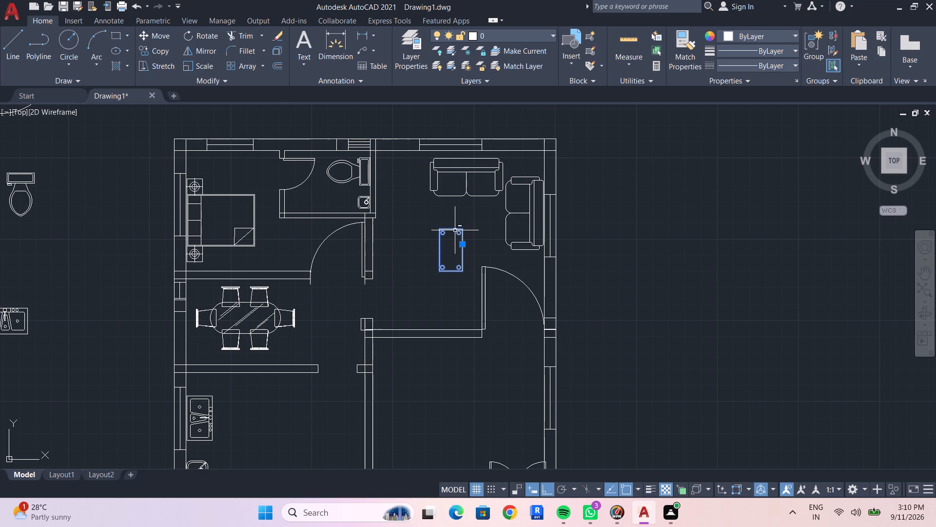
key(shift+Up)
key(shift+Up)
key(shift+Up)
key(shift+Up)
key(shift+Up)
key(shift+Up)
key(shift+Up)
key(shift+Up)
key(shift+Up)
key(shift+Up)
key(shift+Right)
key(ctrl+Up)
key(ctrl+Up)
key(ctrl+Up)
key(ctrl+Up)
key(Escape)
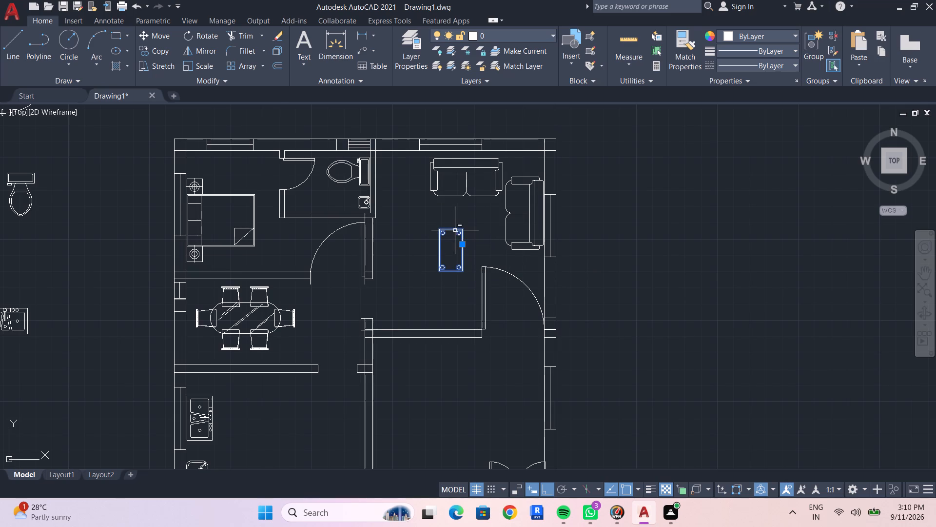
Nudge the scaled table north and east so it sits centrally below the north-wall sofa, closer to the east-wall sofa.
key(ctrl+Up)
key(ctrl+Up)
key(ctrl+Up)
key(ctrl+Up)
key(ctrl+Up)
key(ctrl+Up)
key(ctrl+Up)
key(ctrl+Up)
key(ctrl+Up)
key(ctrl+Right)
key(ctrl+Right)
key(ctrl+Right)
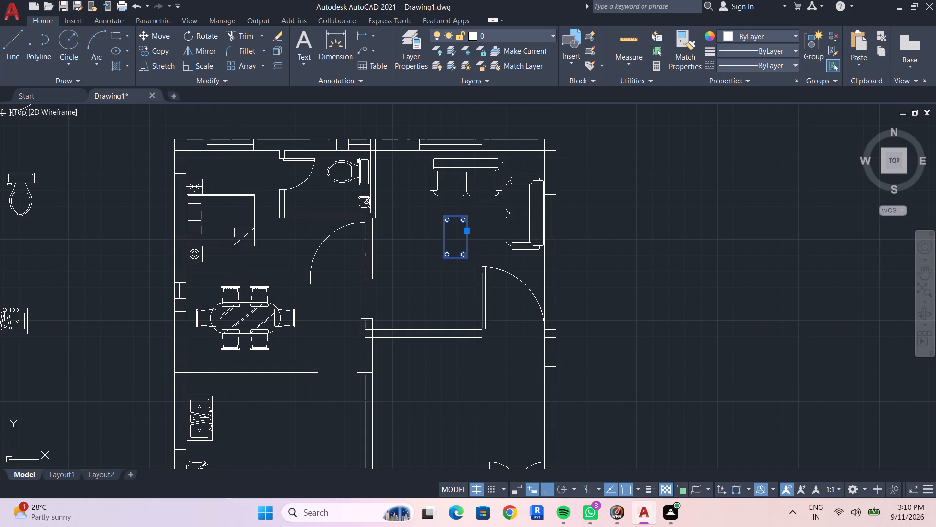
key(ctrl+Right)
key(ctrl+Right)
key(ctrl+Right)
key(ctrl+Right)
key(ctrl+Right)
key(ctrl+Up)
key(ctrl+Up)
key(ctrl+Up)
key(ctrl+Up)
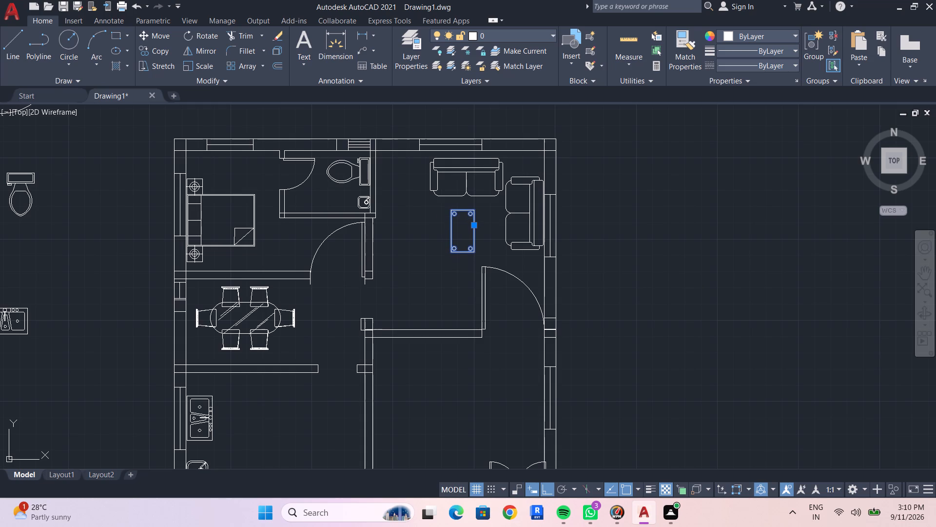
key(ctrl+Right)
key(ctrl+Right)
key(ctrl+Right)
key(Escape)
key(Escape)
Draw a circle of about 4" radius at the center of the table.
scroll(455, 260, up, 2)
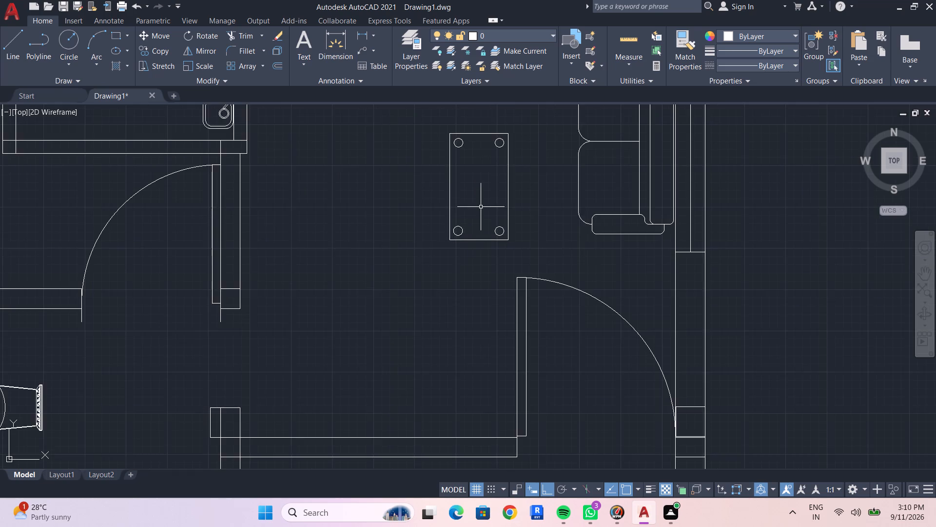
middle_drag(482, 211, 441, 266)
text(C)
key(space)
scroll(435, 227, up, 2)
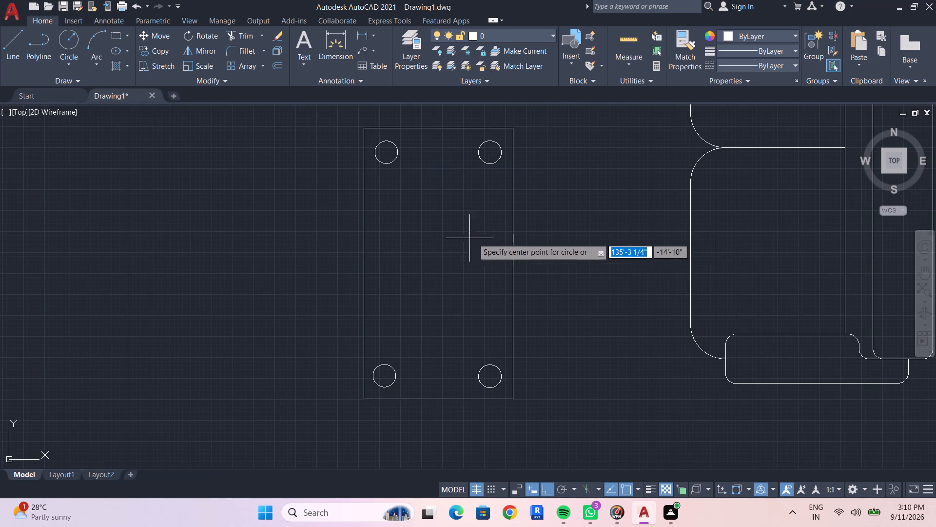
click(438, 264)
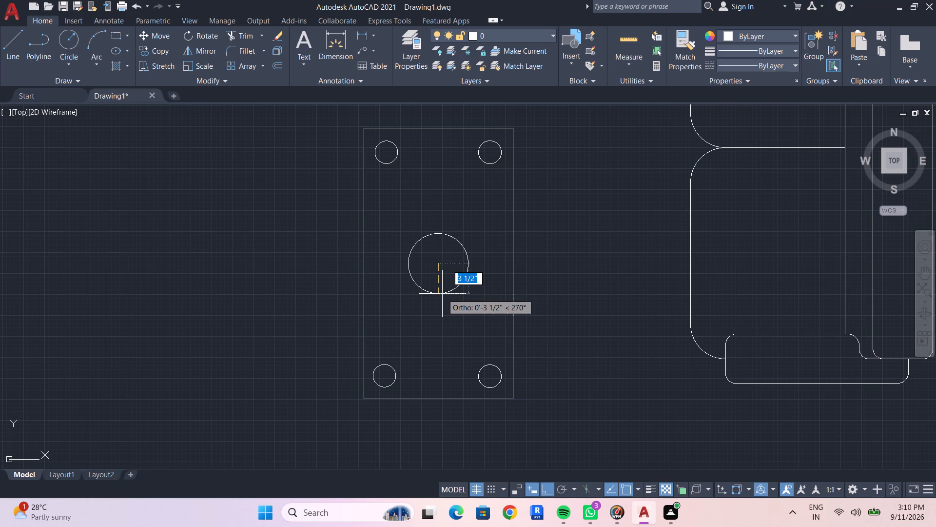
click(443, 297)
key(Escape)
key(Escape)
key(Escape)
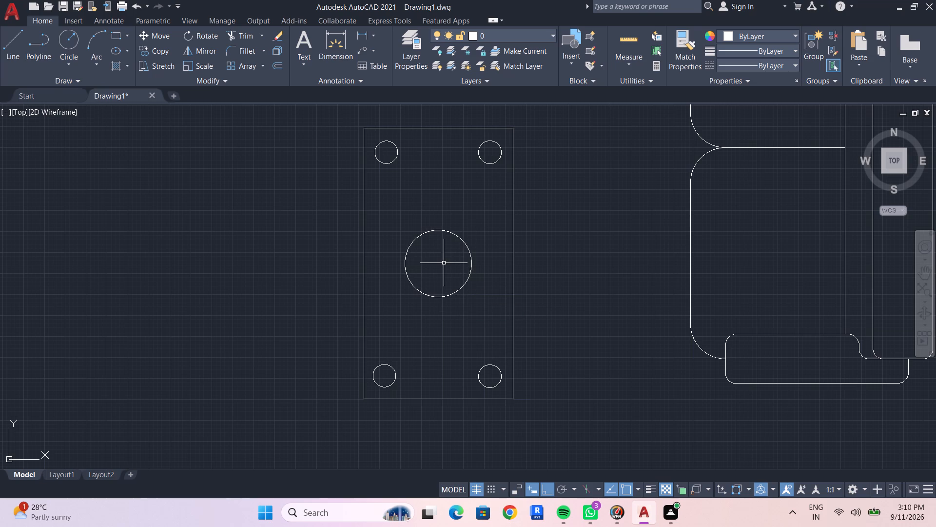
key(Escape)
key(Escape)
key(Escape)
key(Escape)
key(Escape)
Draw a vertical diameter line across the table's central circle, from its north quadrant to its south quadrant.
key(grave)
key(Escape)
key(Escape)
key(semicolon)
key(Escape)
key(Escape)
key(l)
key(Return)
scroll(443, 261, down, 2)
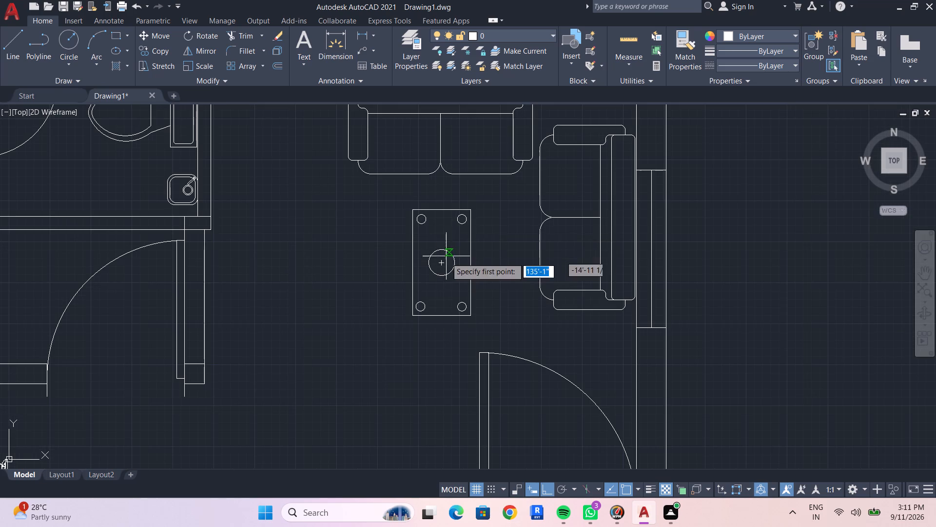
scroll(445, 265, up, 3)
drag(423, 201, 423, 215)
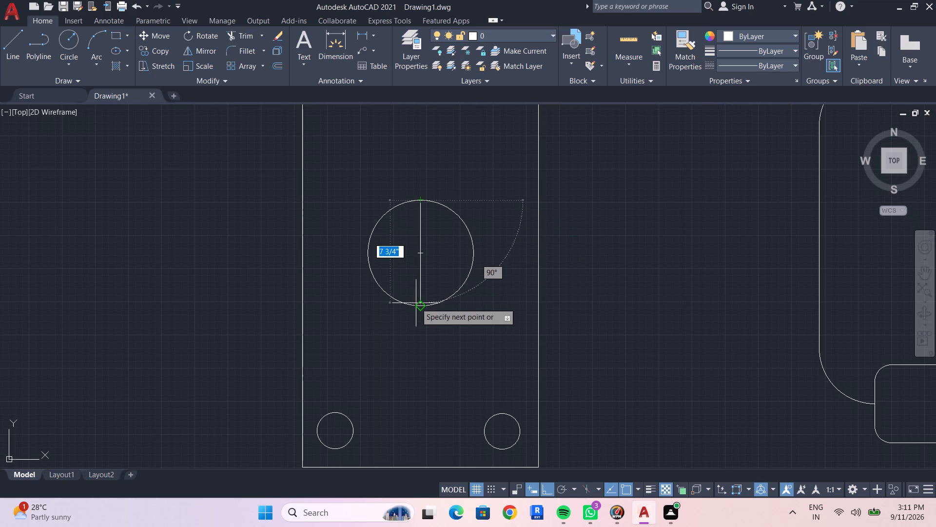
click(420, 304)
key(Escape)
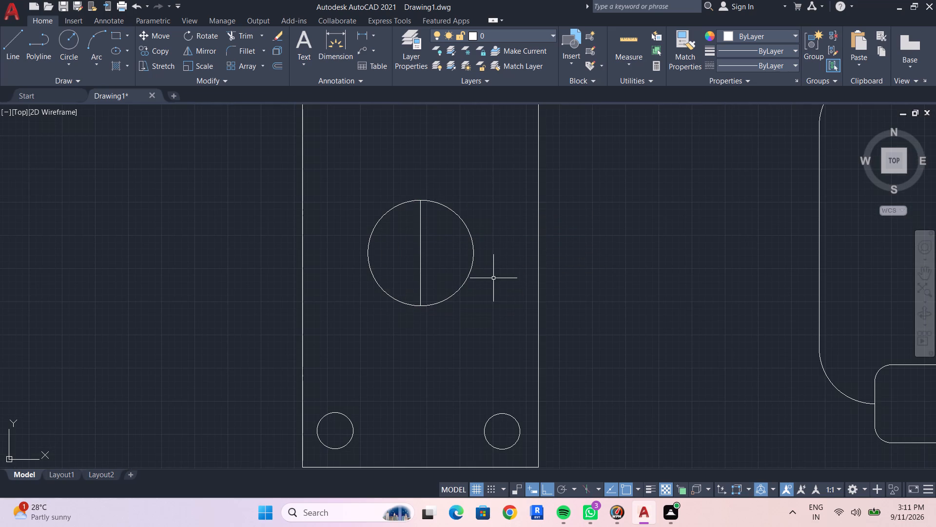
Draw a horizontal diameter line across the table's central circle, from its west quadrant to its east quadrant.
text(L)
key(space)
drag(365, 254, 370, 254)
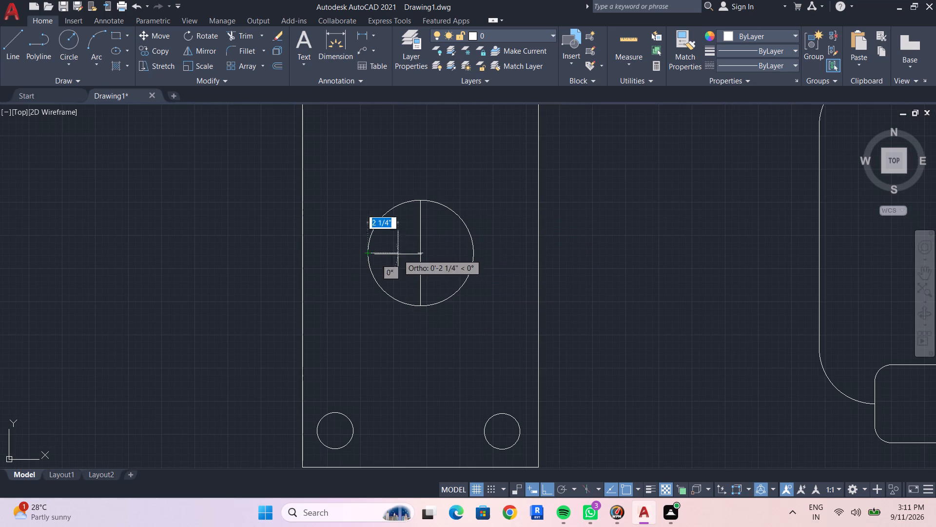
click(473, 254)
key(Escape)
key(Escape)
key(Escape)
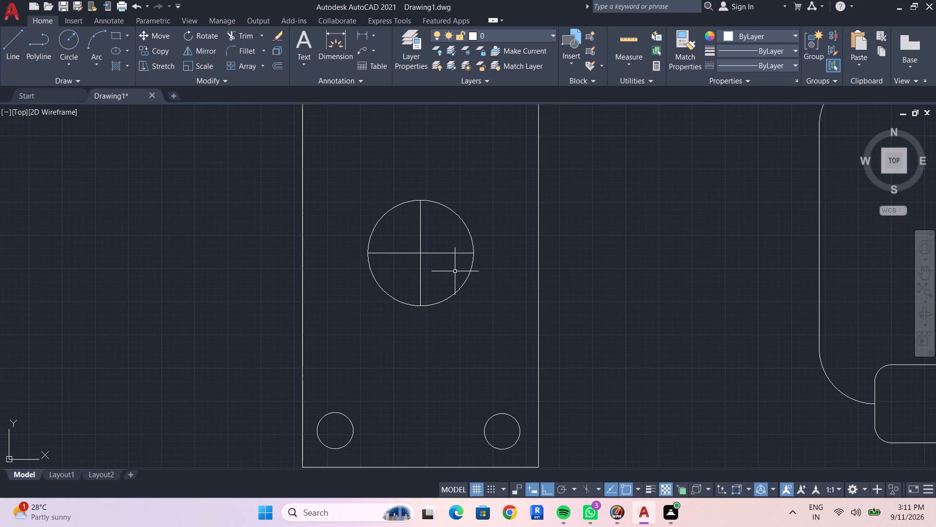
key(Escape)
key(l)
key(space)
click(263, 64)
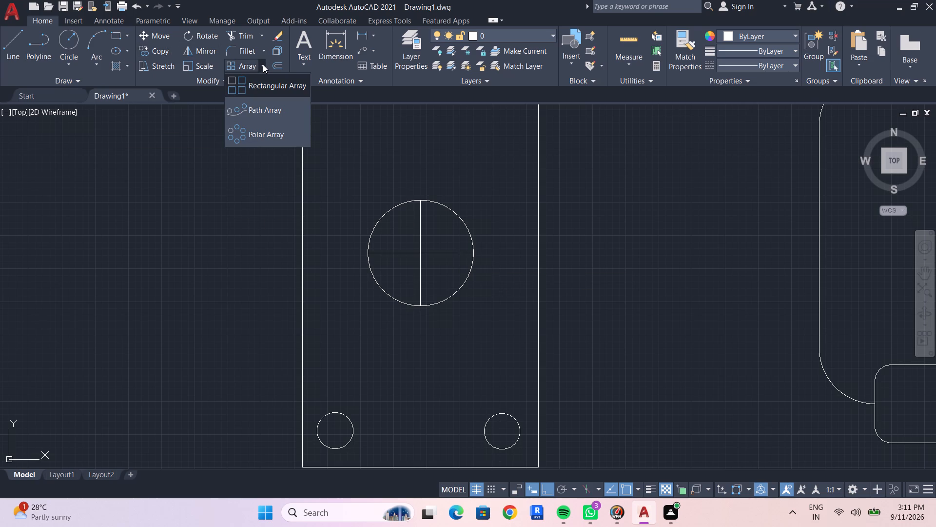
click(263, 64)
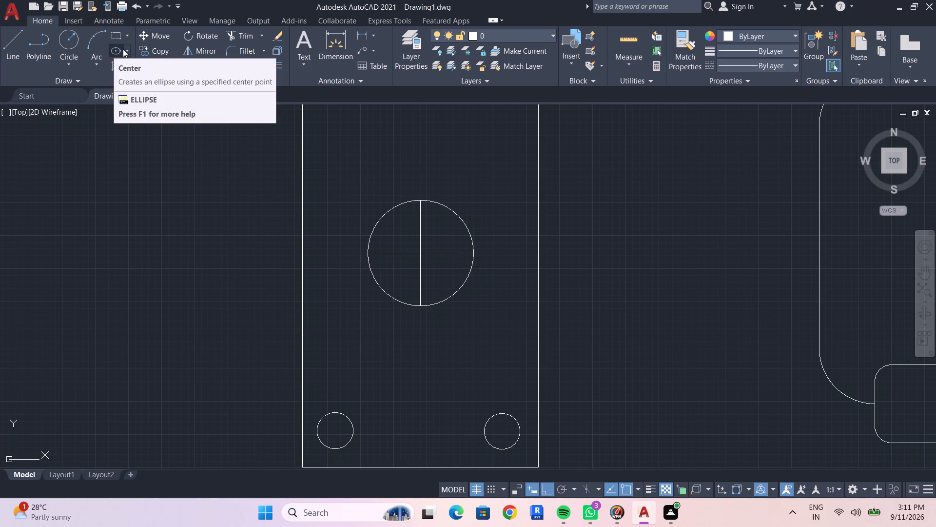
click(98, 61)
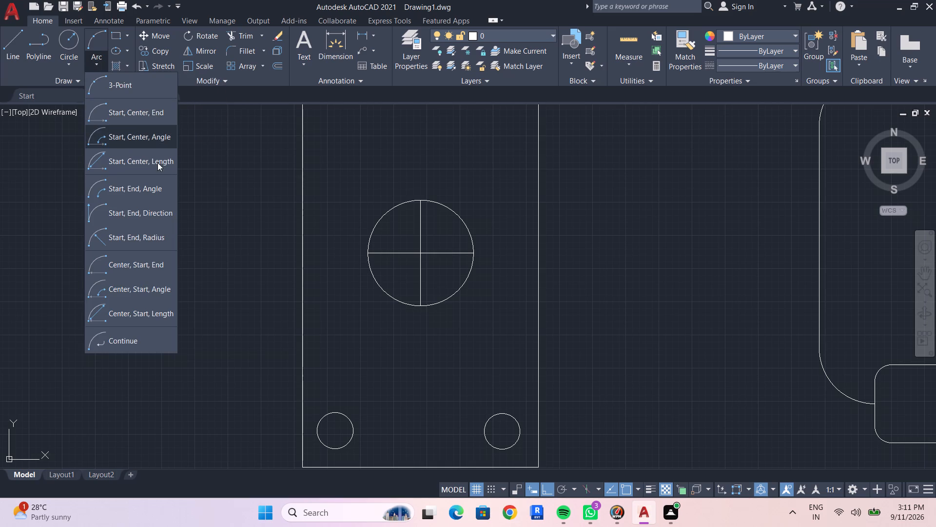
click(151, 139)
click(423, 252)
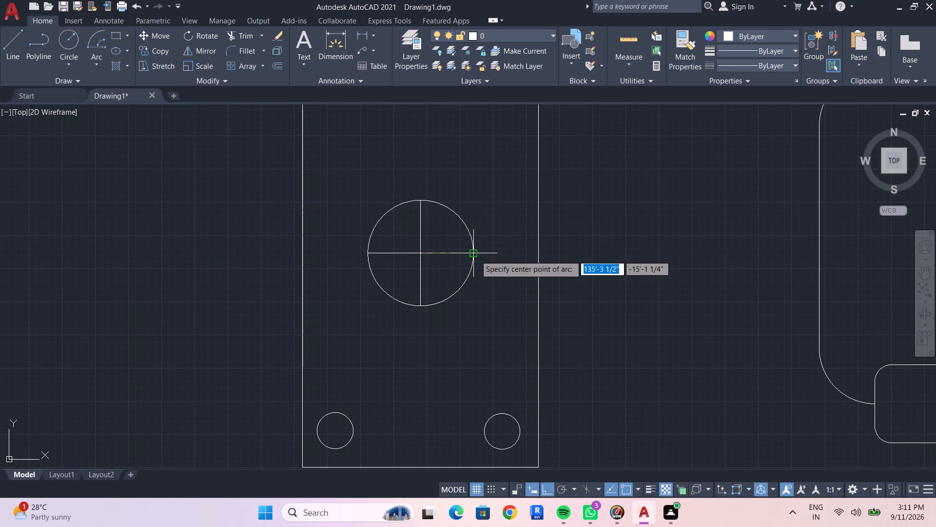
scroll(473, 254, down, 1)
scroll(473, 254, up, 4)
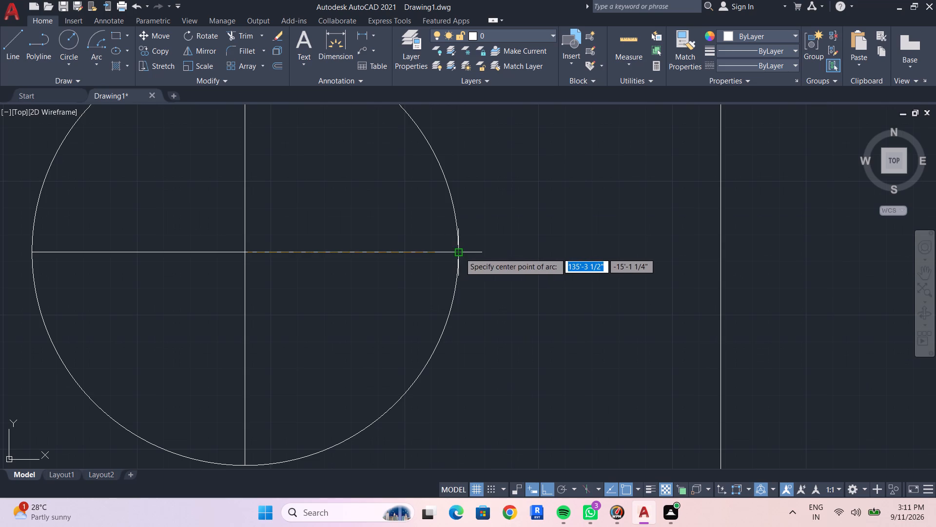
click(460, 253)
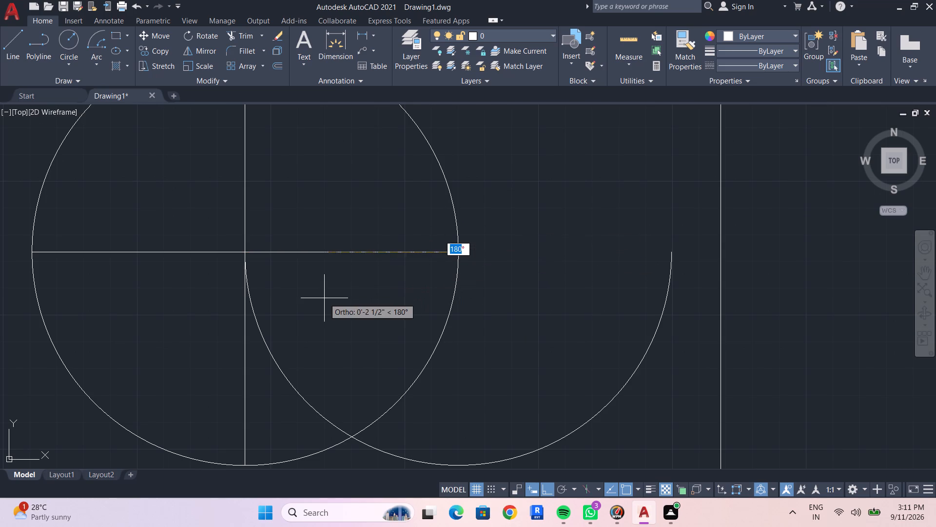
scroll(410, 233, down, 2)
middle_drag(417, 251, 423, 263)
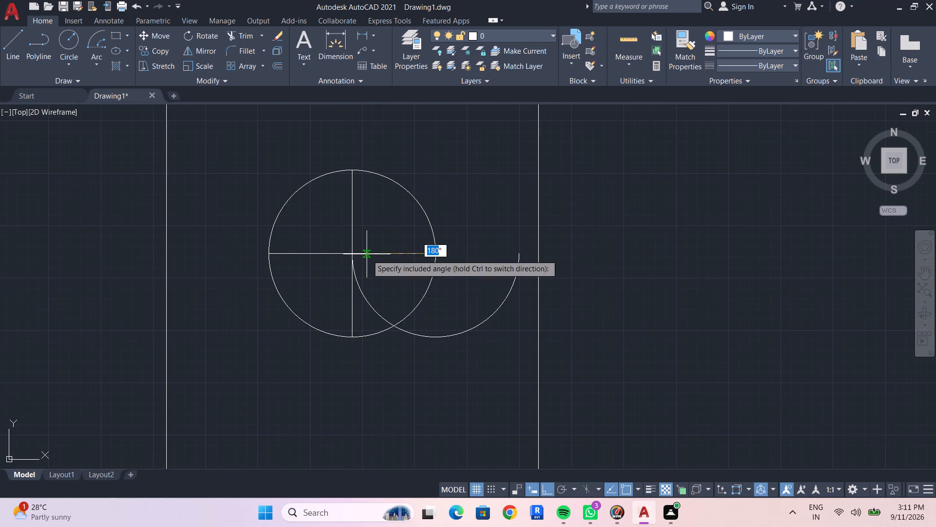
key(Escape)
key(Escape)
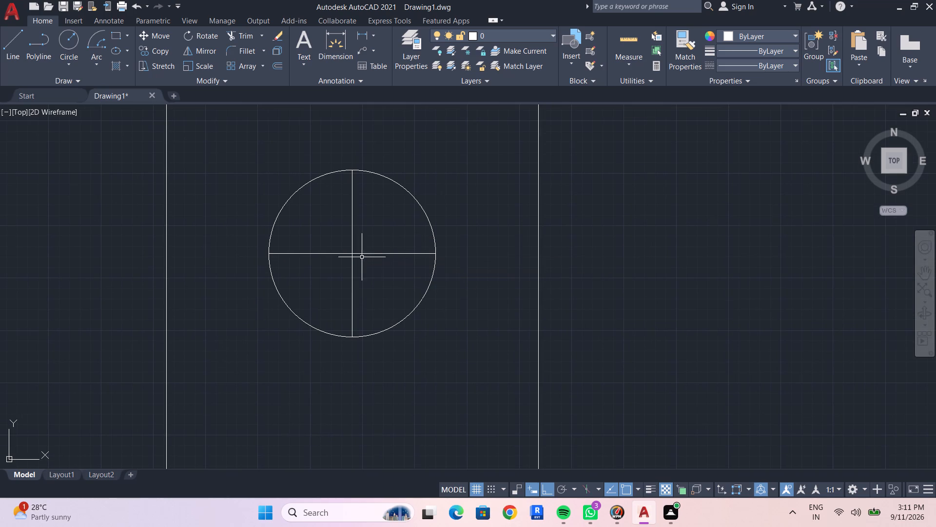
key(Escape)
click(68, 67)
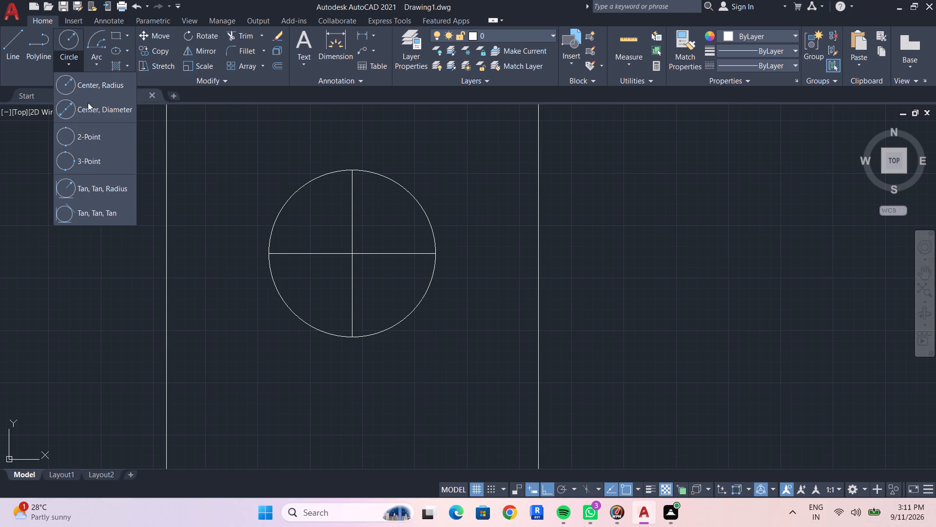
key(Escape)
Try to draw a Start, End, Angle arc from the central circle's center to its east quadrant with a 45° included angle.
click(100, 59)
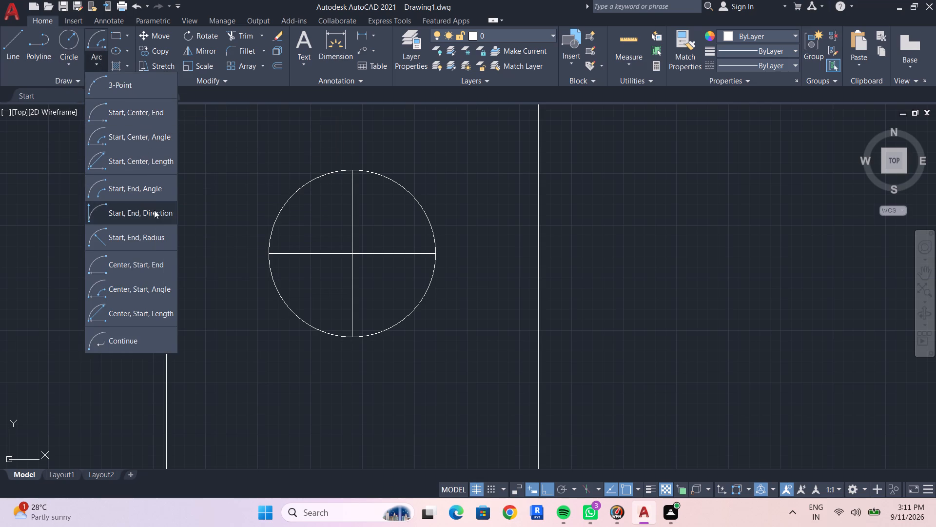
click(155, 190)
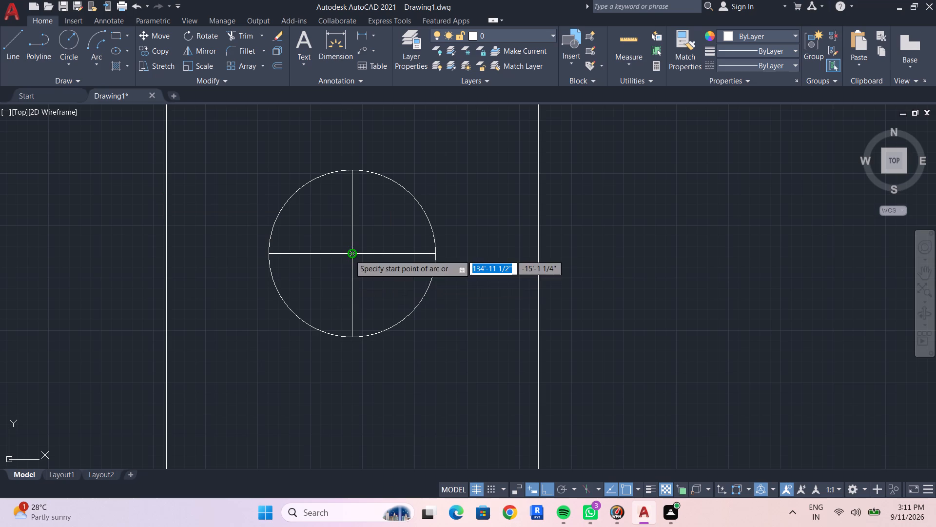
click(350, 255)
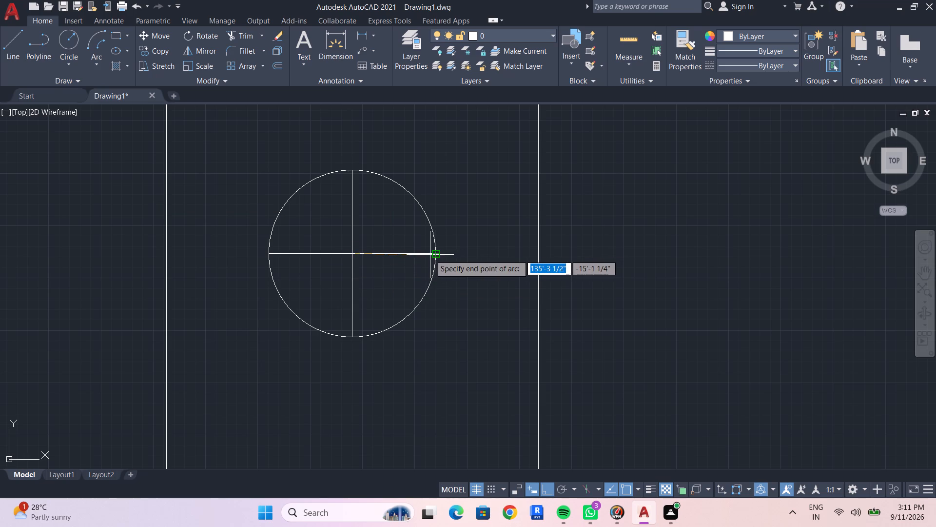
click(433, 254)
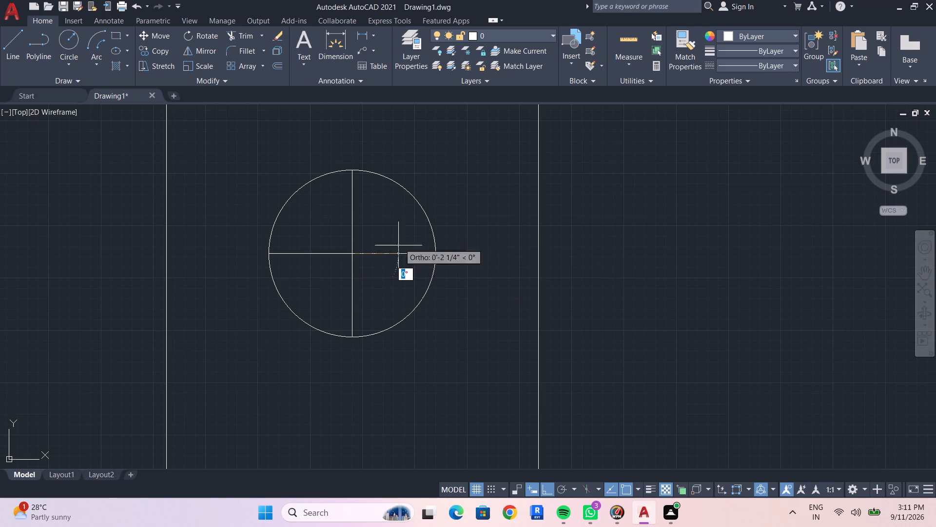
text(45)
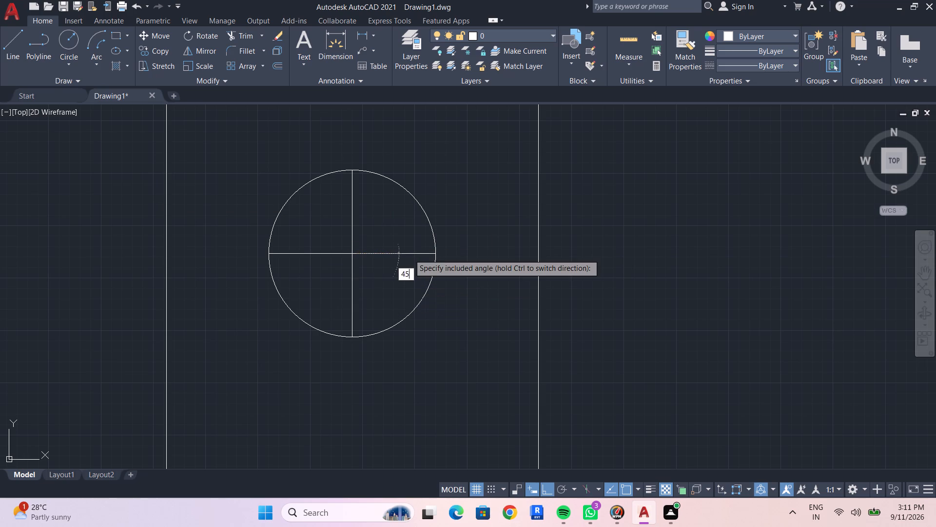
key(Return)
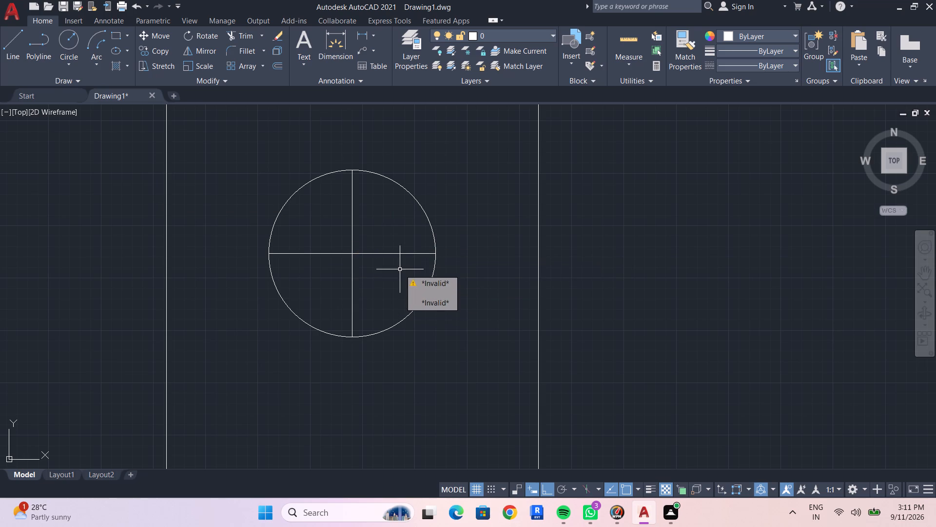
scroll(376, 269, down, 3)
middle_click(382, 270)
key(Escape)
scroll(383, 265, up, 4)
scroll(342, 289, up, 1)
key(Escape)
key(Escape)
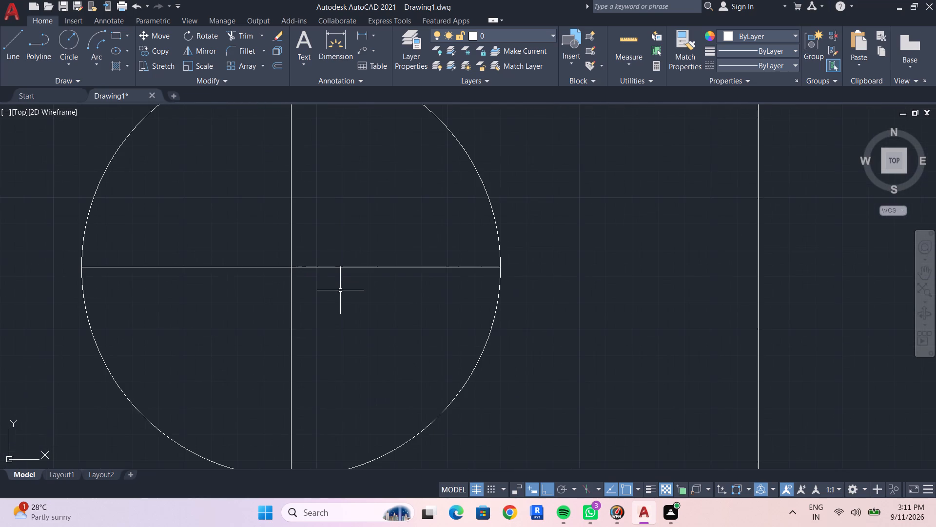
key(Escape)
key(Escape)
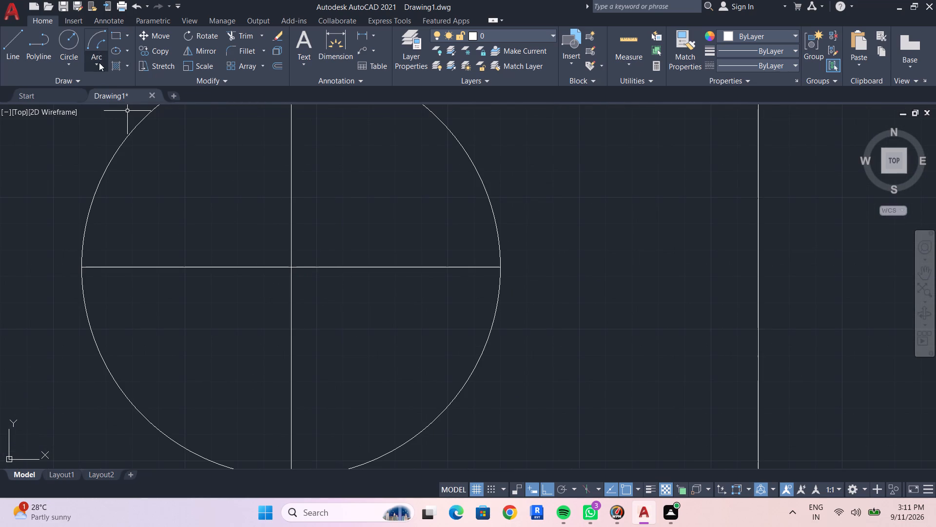
Draw a Start, End, Angle arc from the central circle's center to its east quadrant with a 45° included angle.
click(98, 37)
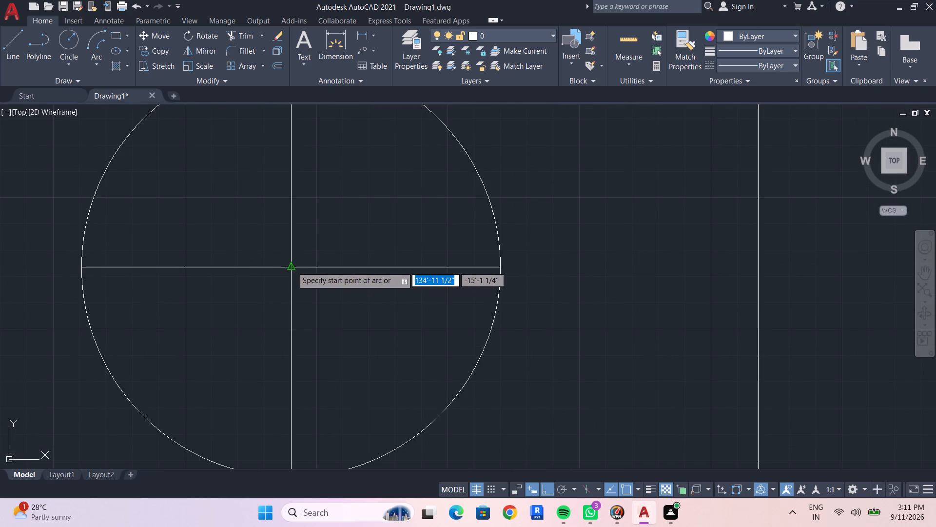
click(292, 266)
click(498, 267)
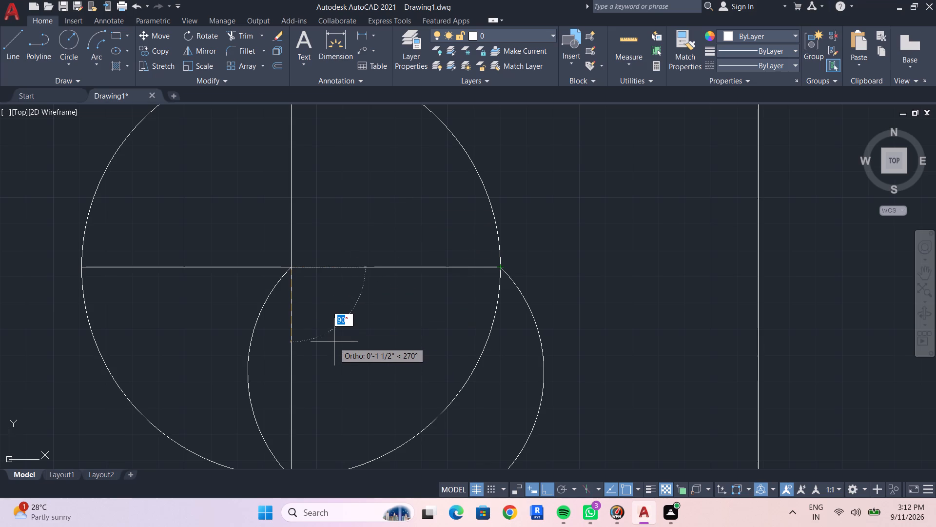
text(45)
key(Return)
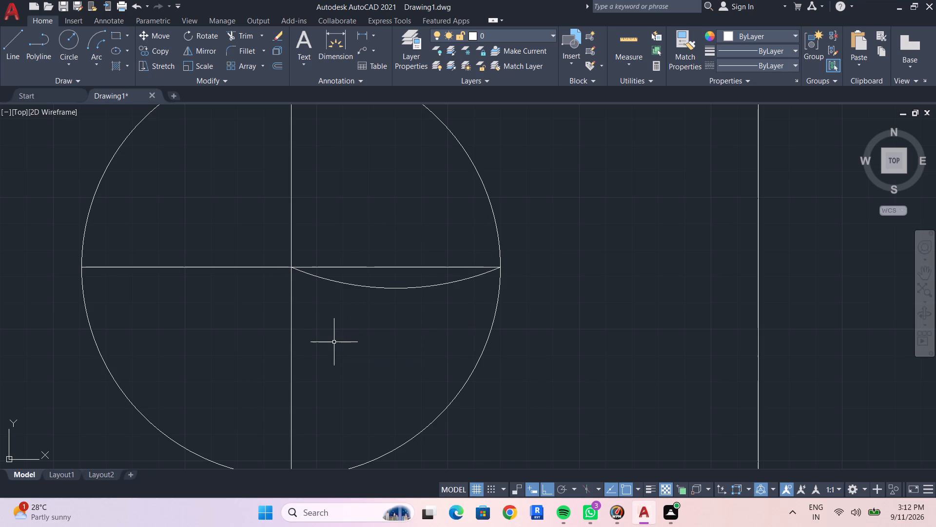
key(Escape)
key(Escape)
Draw a 45° included-angle arc from the circle's center to its west quadrant, bulging north.
middle_drag(306, 288, 319, 286)
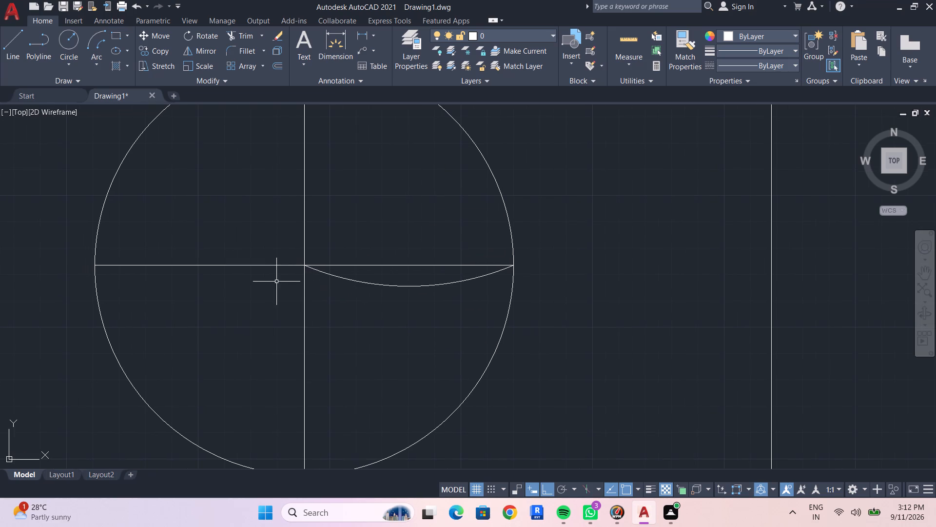
click(85, 31)
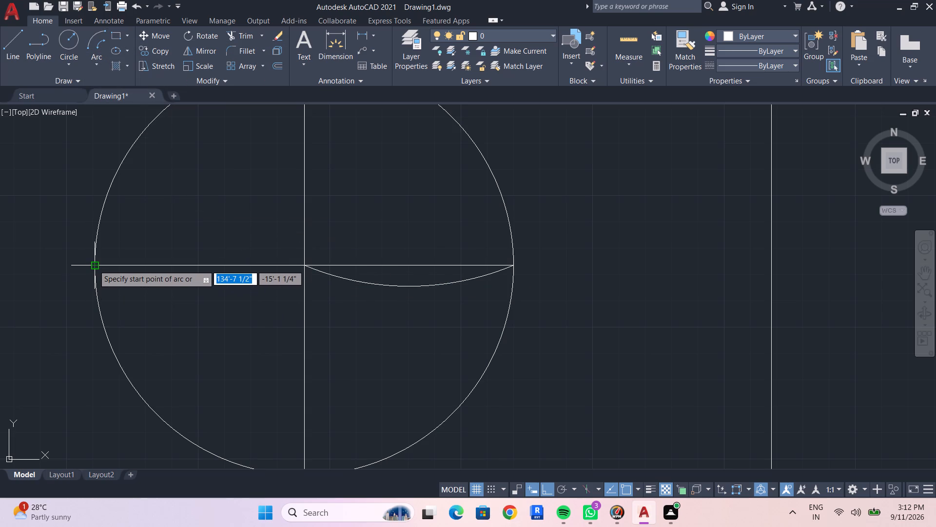
drag(306, 268, 288, 269)
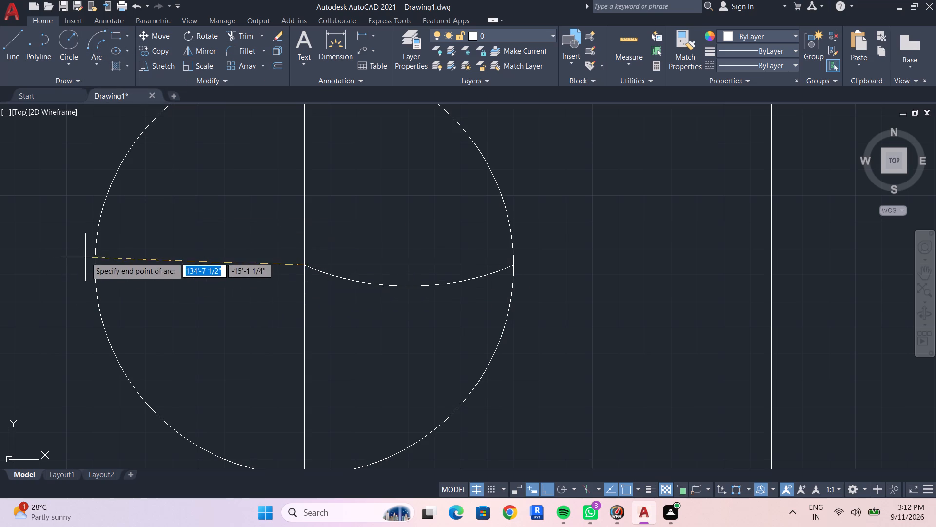
click(94, 265)
text(45)
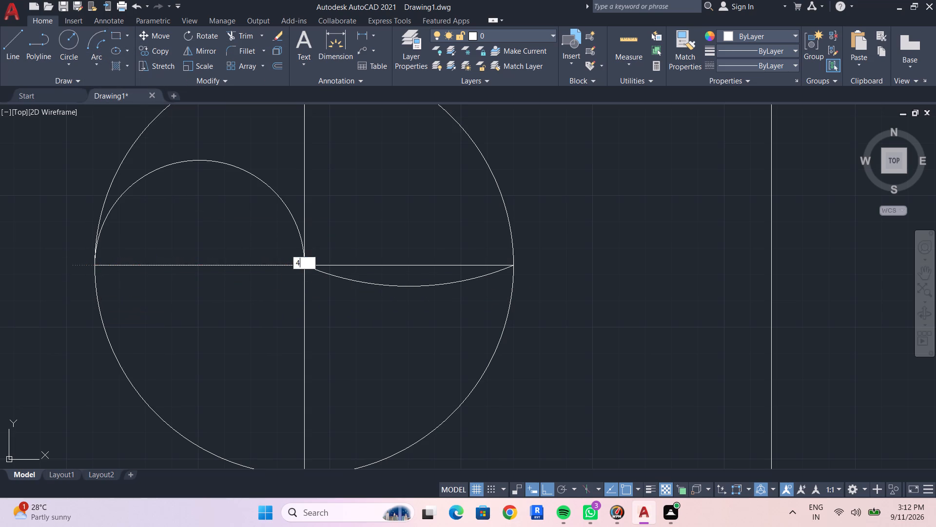
key(space)
Draw a 45° included-angle arc from the circle's center to its north quadrant, bulging east.
middle_drag(248, 217, 245, 276)
scroll(271, 227, down, 1)
middle_click(271, 240)
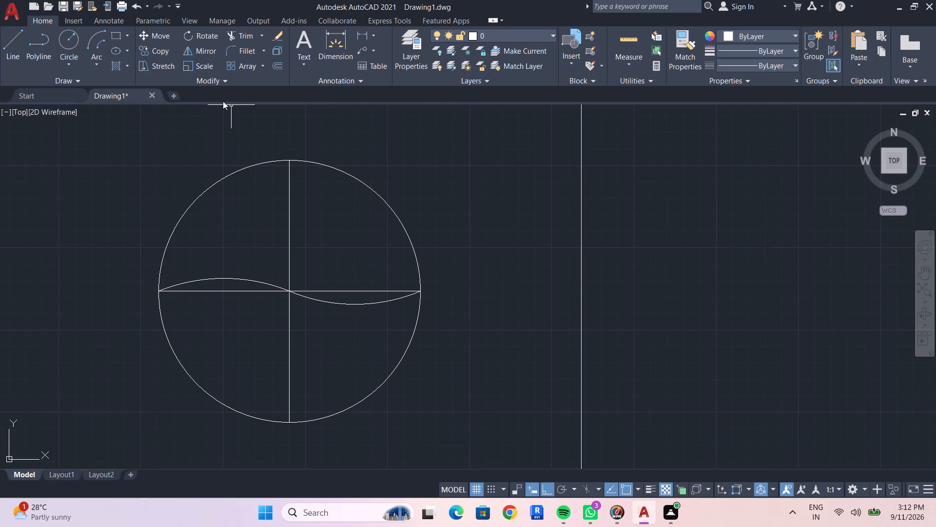
click(98, 35)
click(291, 293)
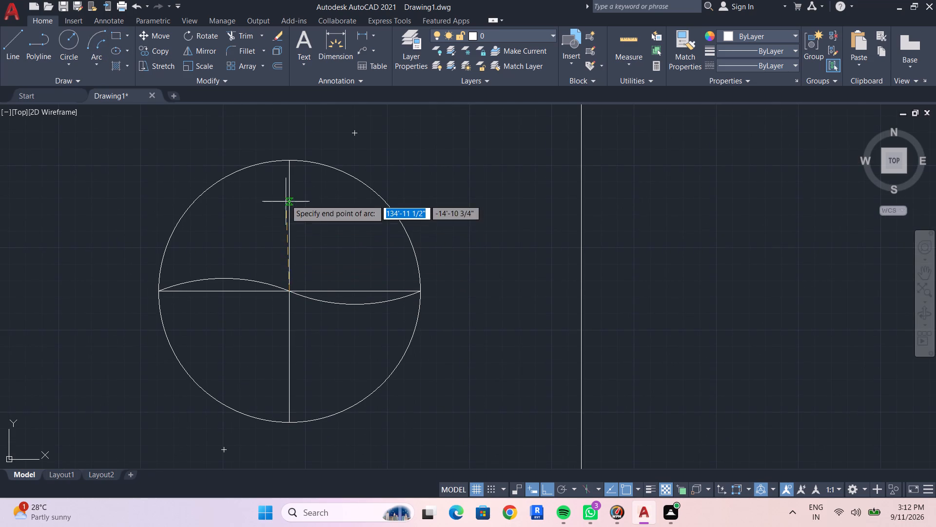
click(290, 162)
text(45B)
key(BackSpace)
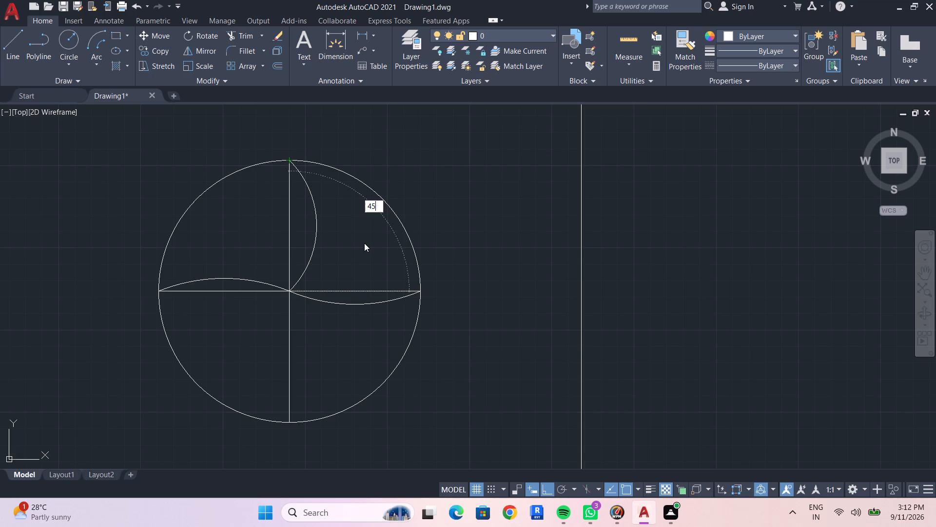
key(space)
Draw a 45° included-angle arc from the circle's center to its south quadrant, bulging west.
click(99, 43)
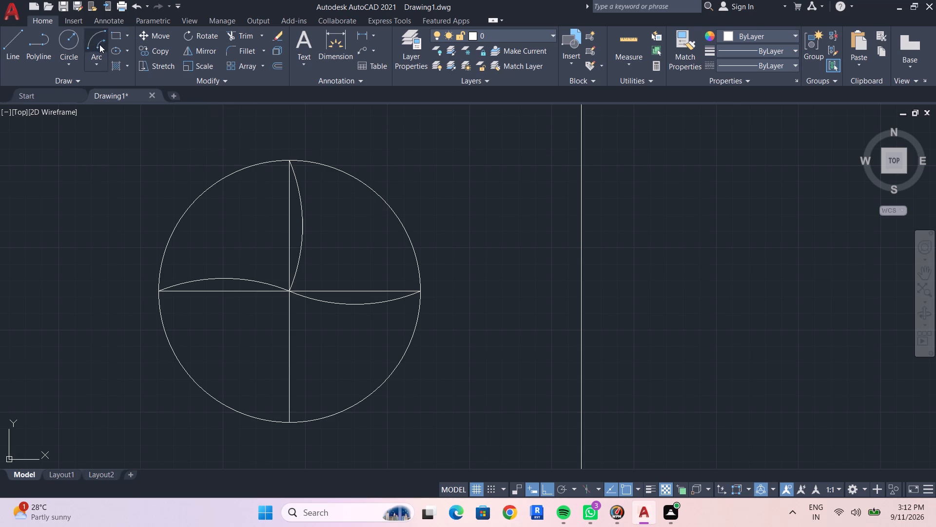
click(290, 292)
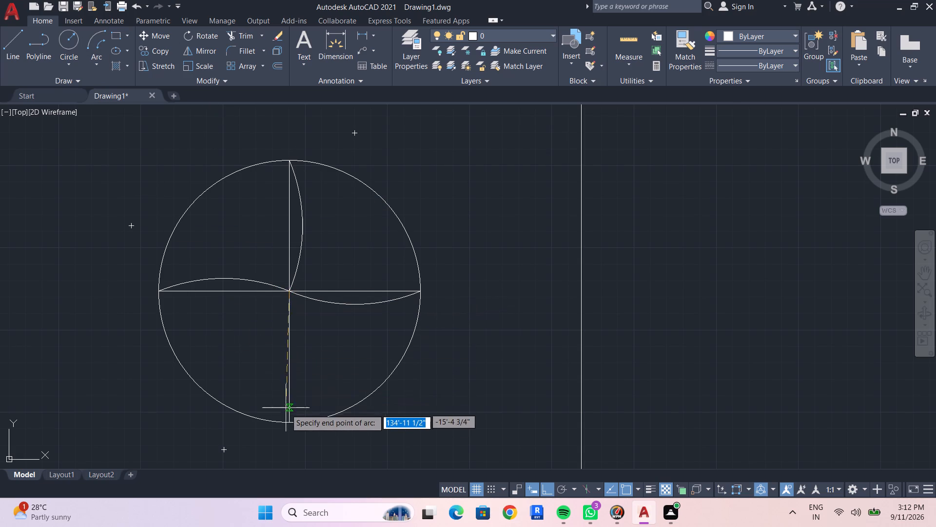
click(292, 425)
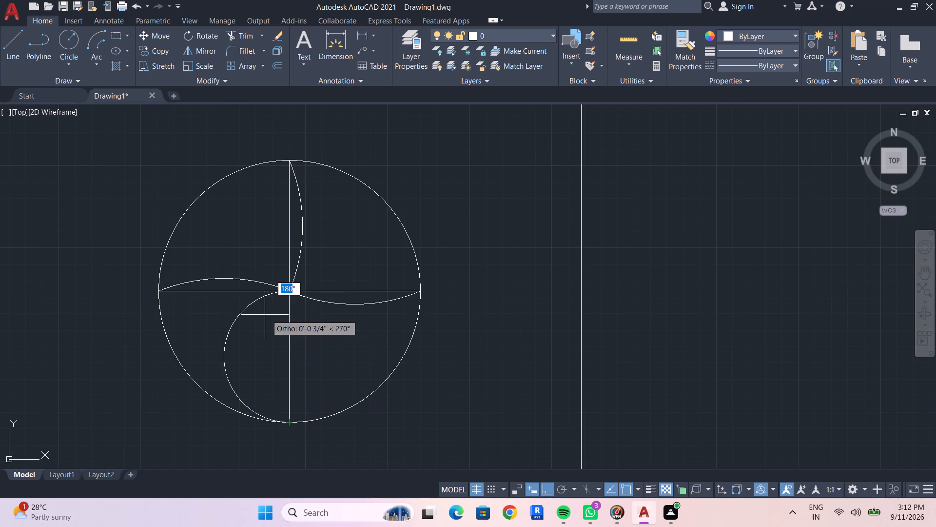
text(45)
key(b)
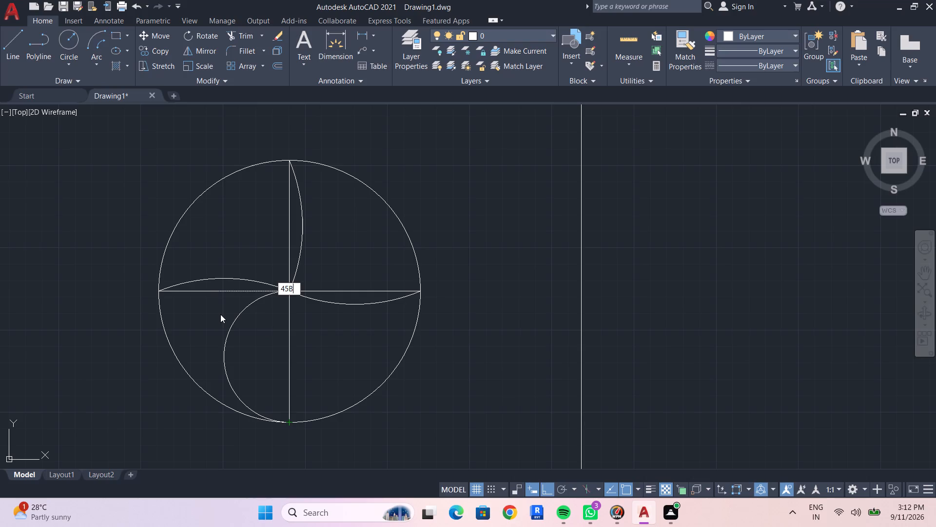
key(BackSpace)
key(space)
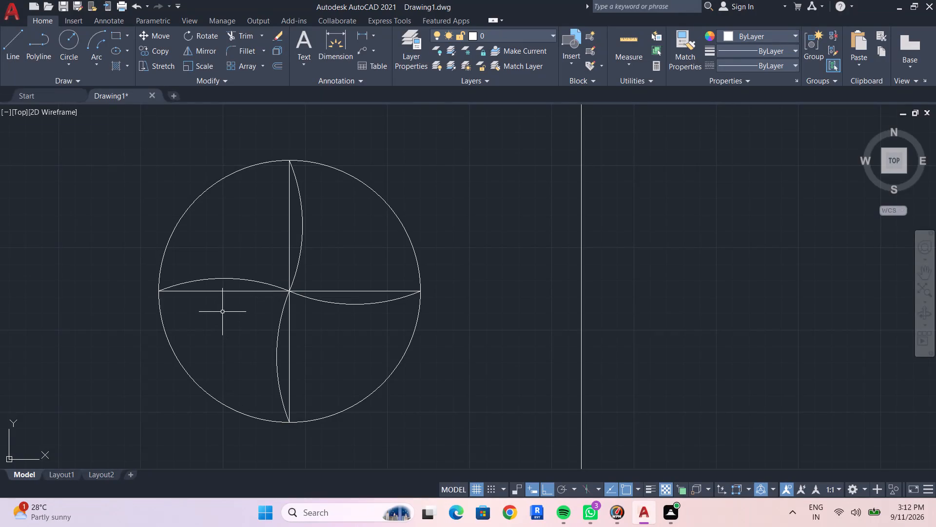
key(Escape)
key(Escape)
key(Escape)
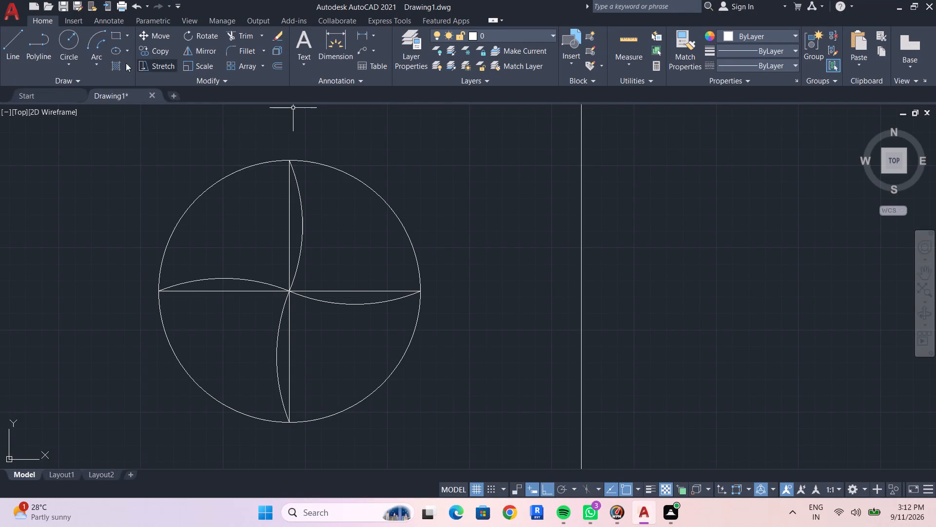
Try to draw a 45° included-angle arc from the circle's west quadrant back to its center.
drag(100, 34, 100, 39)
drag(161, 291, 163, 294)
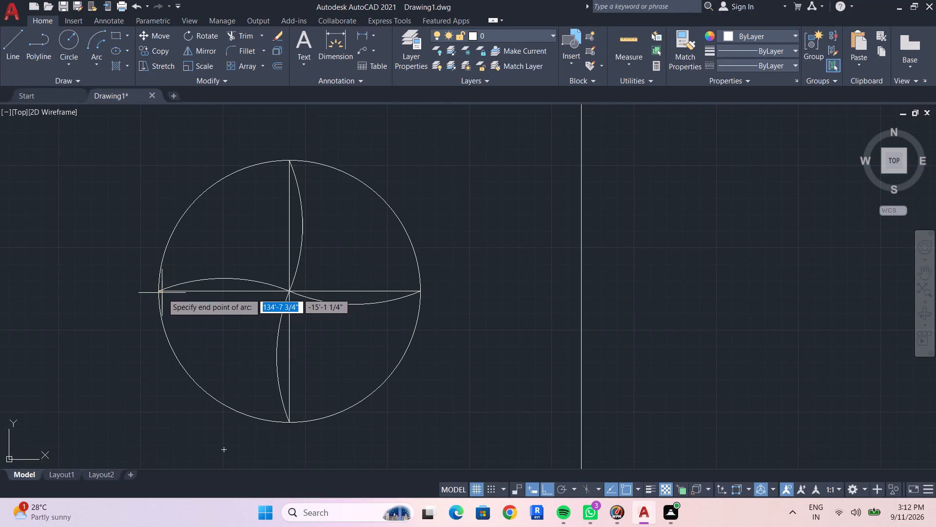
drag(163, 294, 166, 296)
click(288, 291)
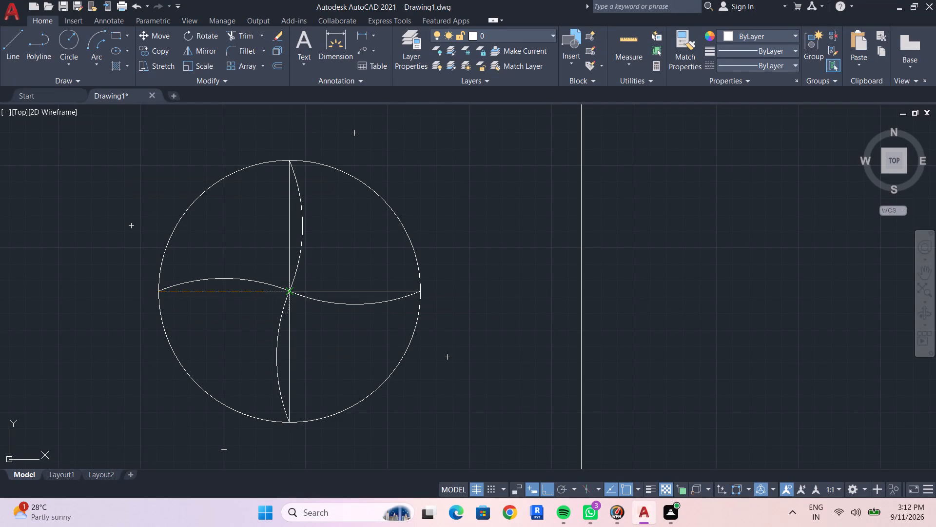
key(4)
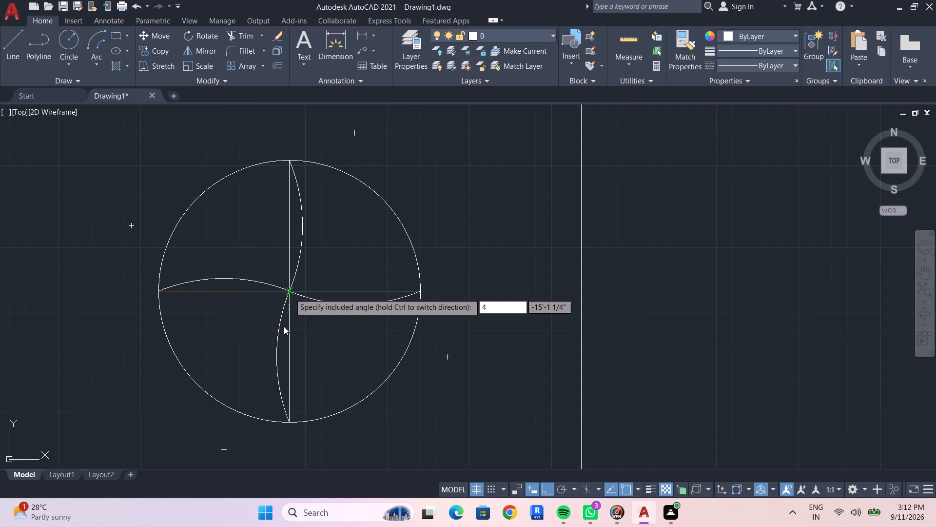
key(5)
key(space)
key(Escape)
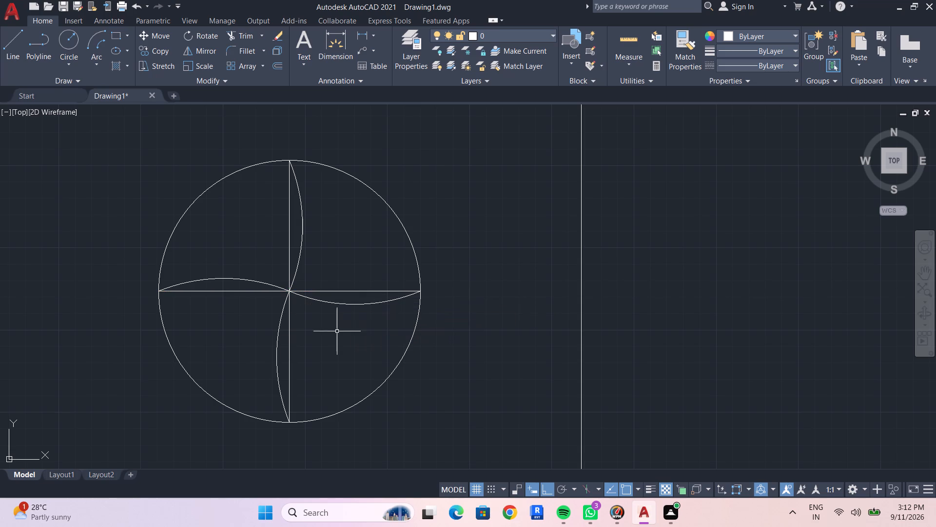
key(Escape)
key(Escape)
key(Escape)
Close the west petal with a 45° included-angle arc from the circle's west quadrant to its center.
click(87, 37)
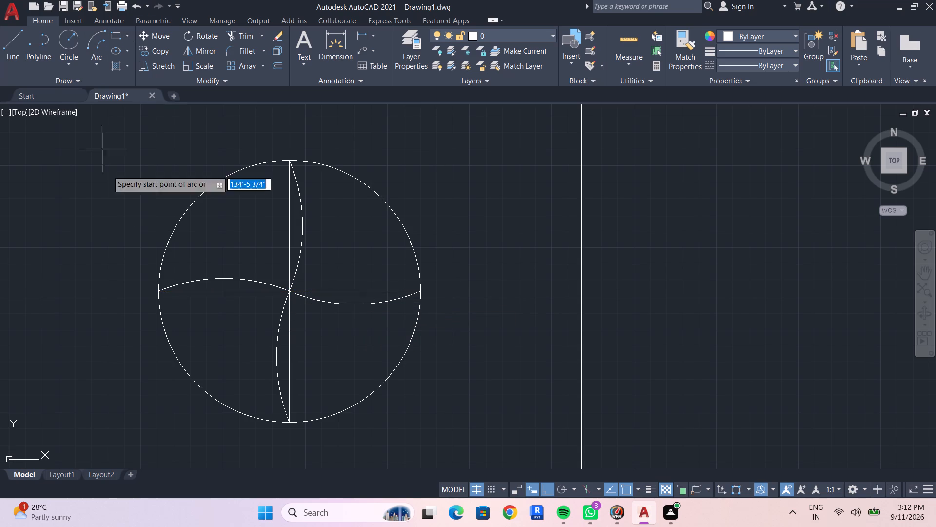
click(159, 292)
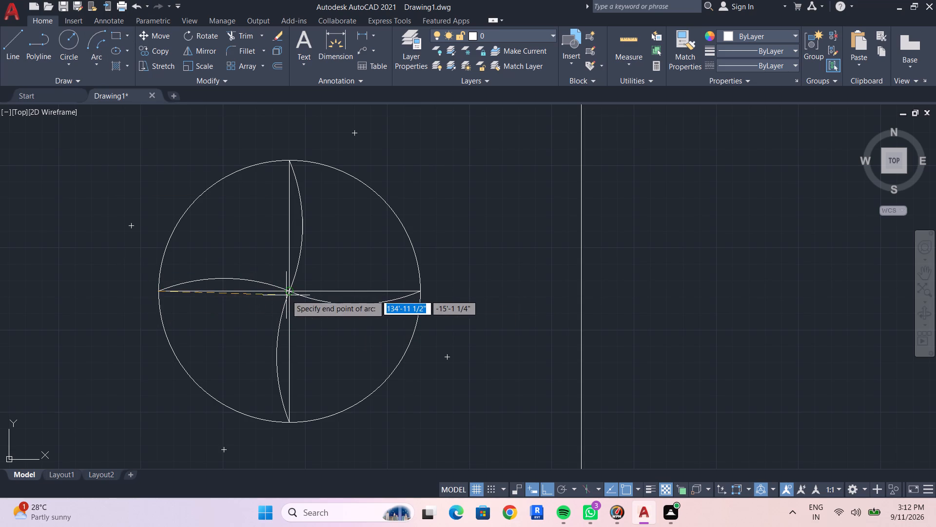
click(289, 292)
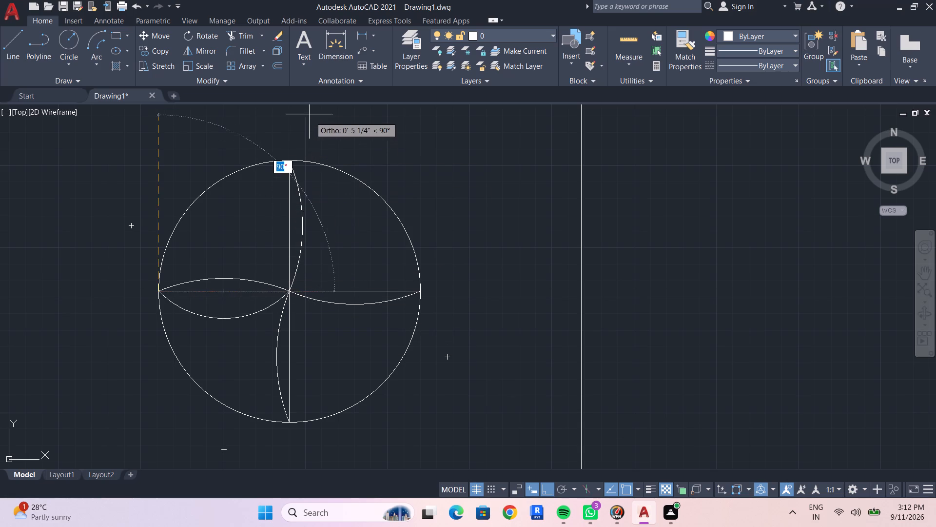
text(45)
key(space)
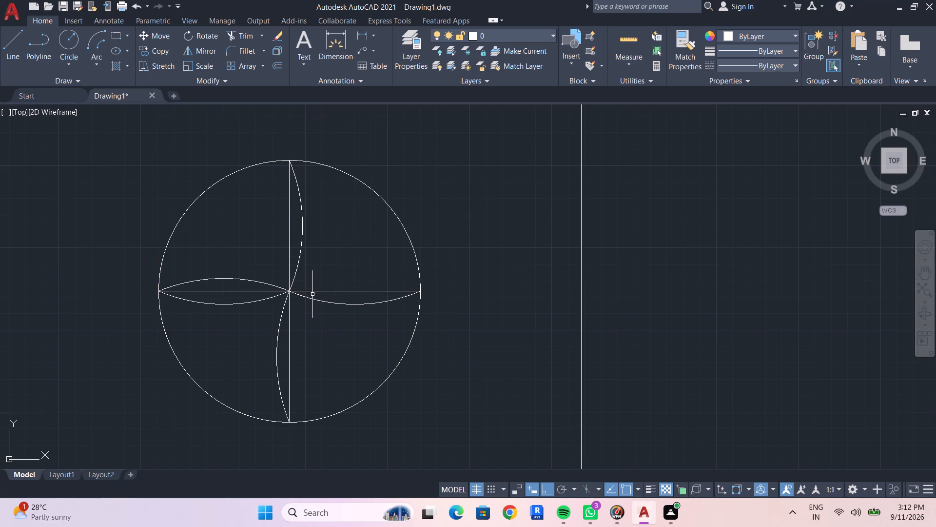
Close the north petal with a 45° included-angle arc from the circle's north quadrant to its center.
click(96, 34)
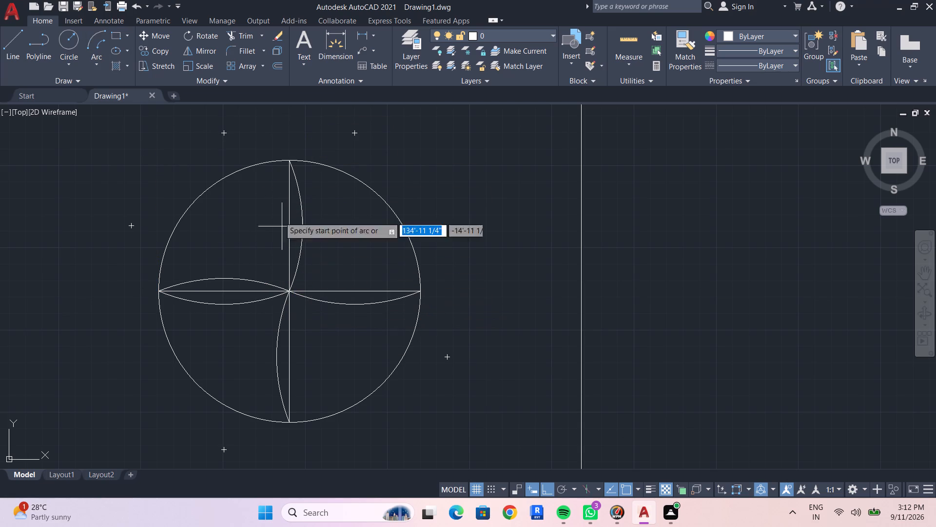
click(288, 161)
click(288, 292)
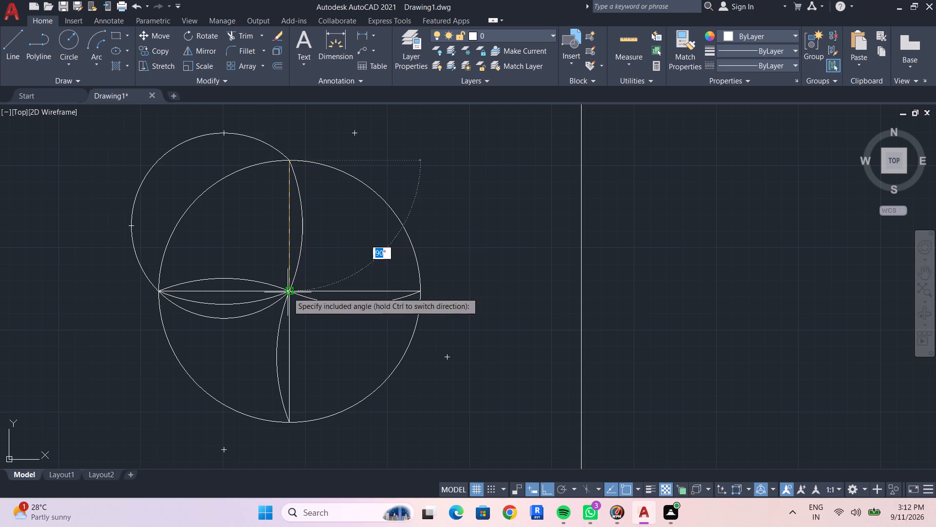
text(45)
key(space)
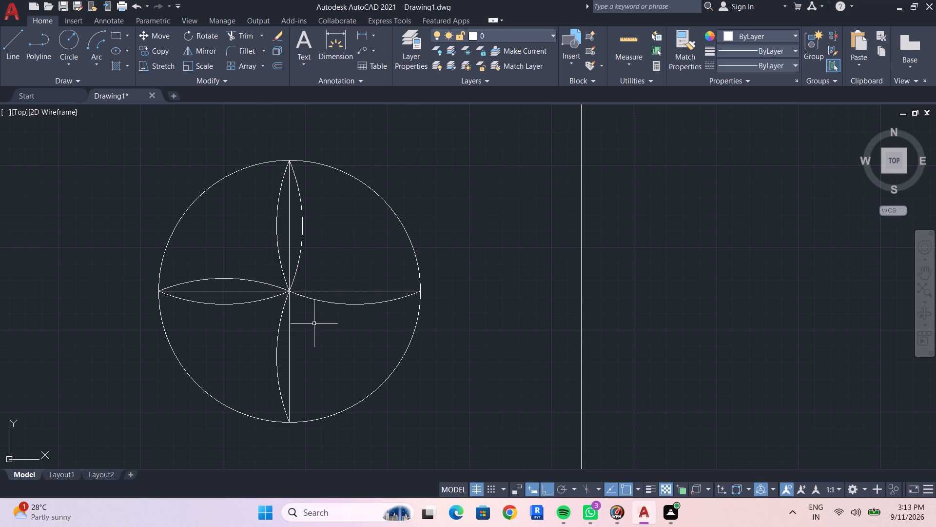
Close the east petal with a 45° included-angle arc from the circle's east quadrant to its center.
click(96, 41)
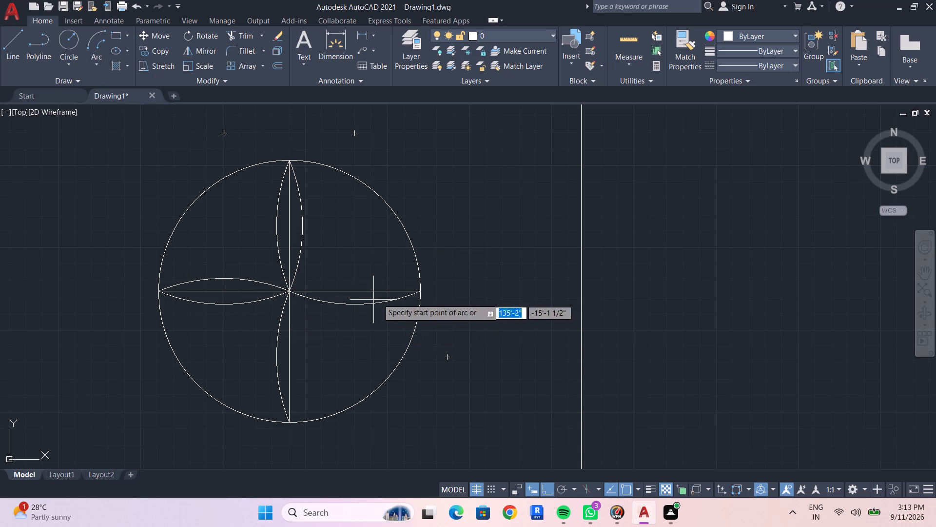
click(420, 289)
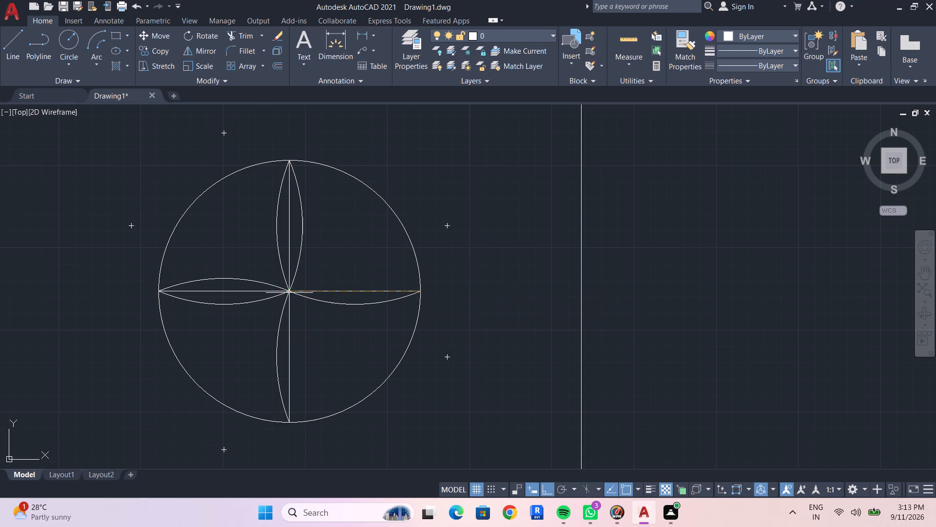
click(289, 293)
key(4)
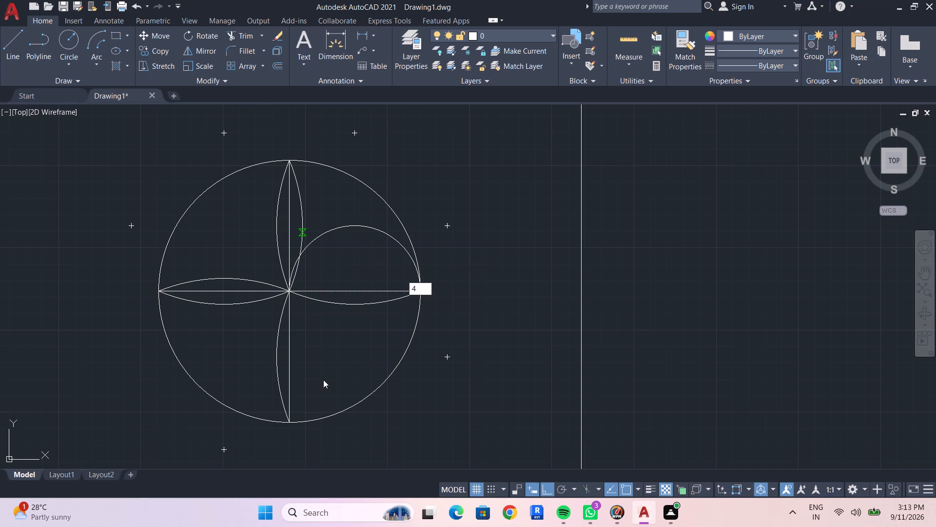
text(5)
key(space)
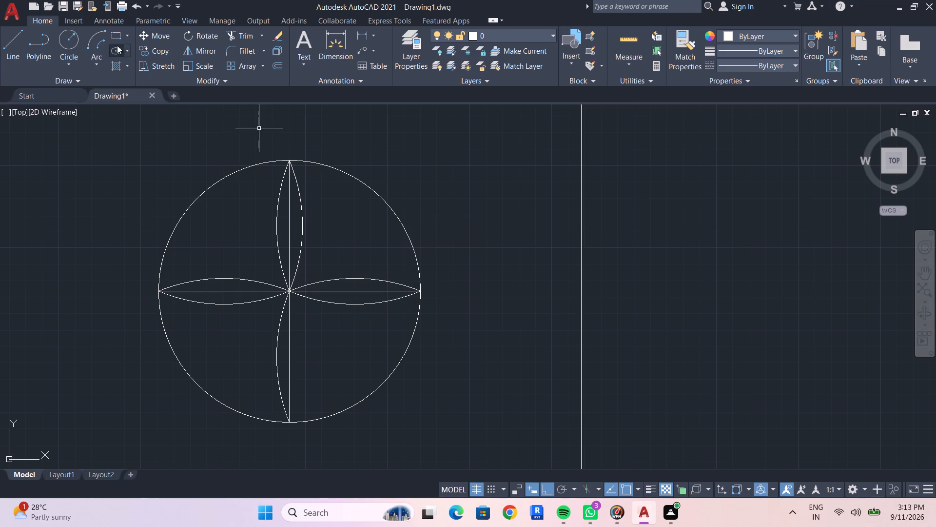
Close the south petal with a 45° included-angle arc from the circle's south quadrant to its center.
click(94, 36)
drag(291, 419, 291, 413)
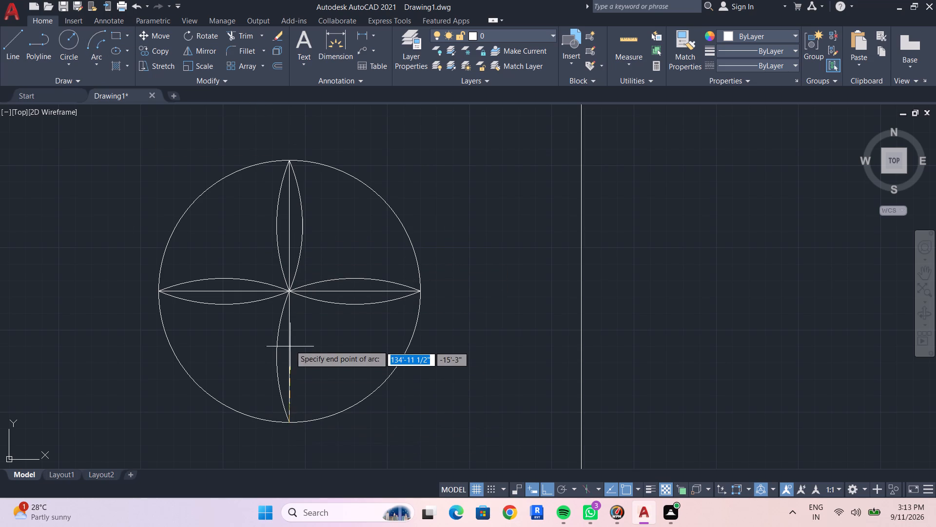
click(290, 293)
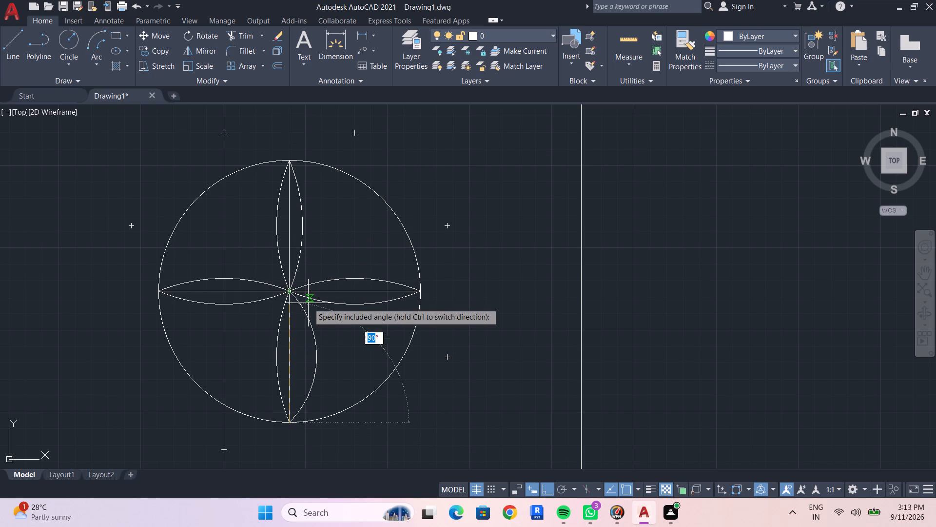
text(45)
key(space)
key(Escape)
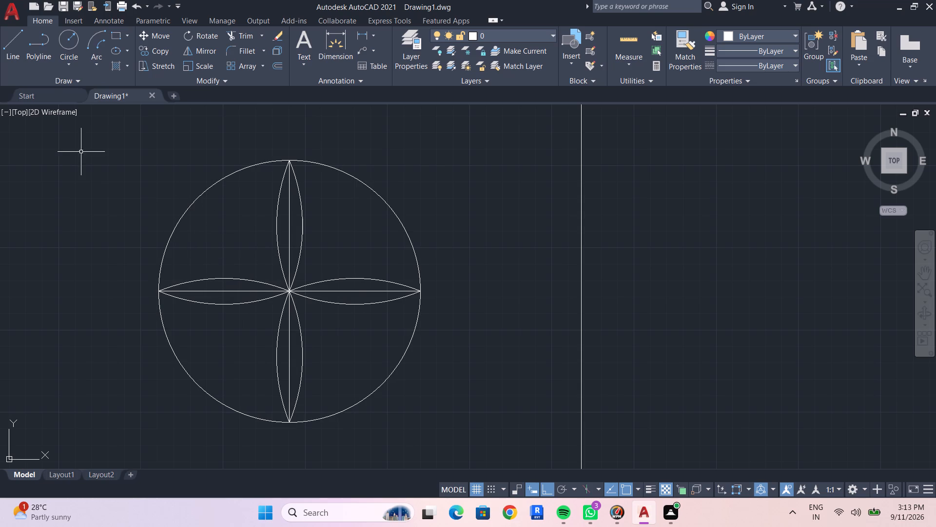
Polar-array the circle and its petals about the circle's center with 6 items filling 360°.
drag(75, 137, 148, 145)
click(439, 438)
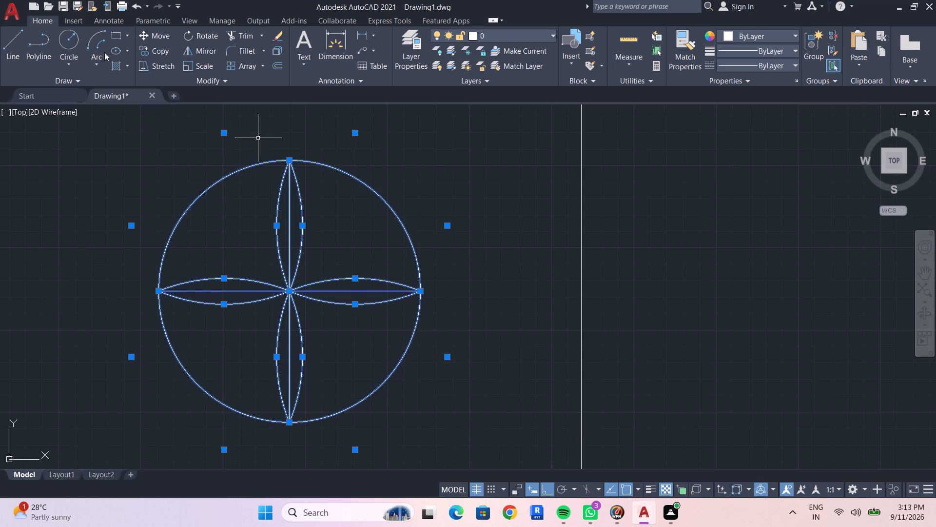
click(262, 66)
click(248, 132)
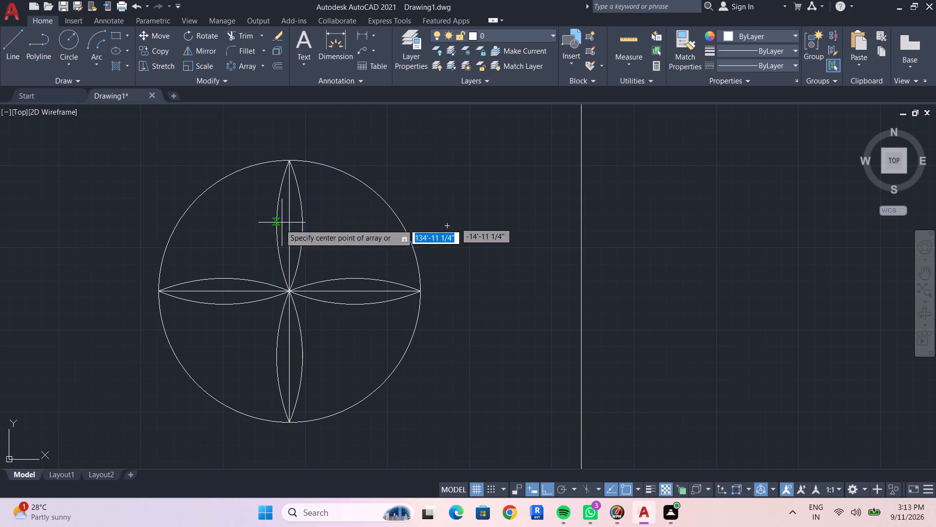
click(287, 292)
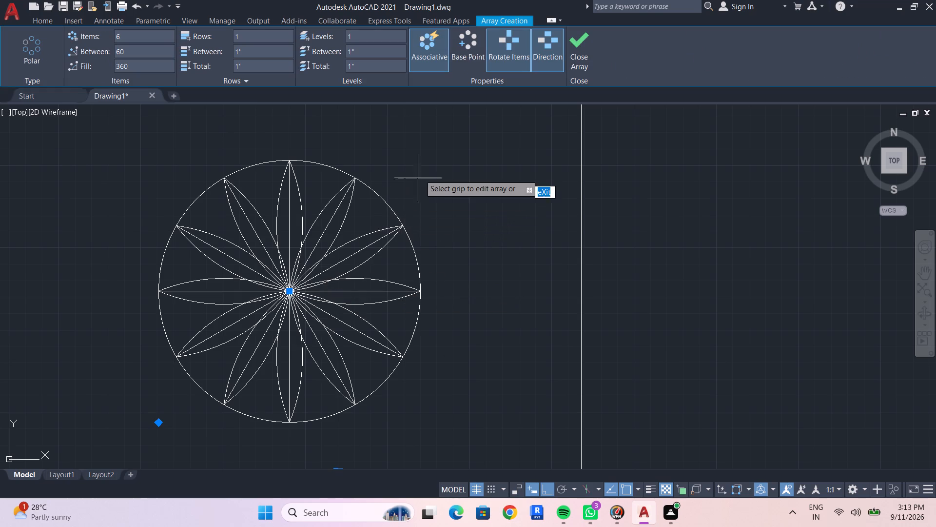
click(448, 186)
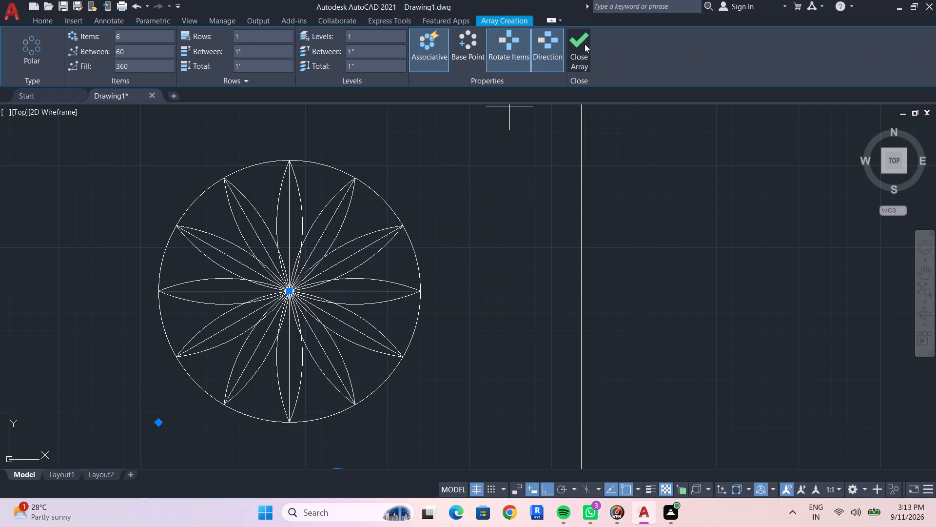
click(585, 44)
key(Escape)
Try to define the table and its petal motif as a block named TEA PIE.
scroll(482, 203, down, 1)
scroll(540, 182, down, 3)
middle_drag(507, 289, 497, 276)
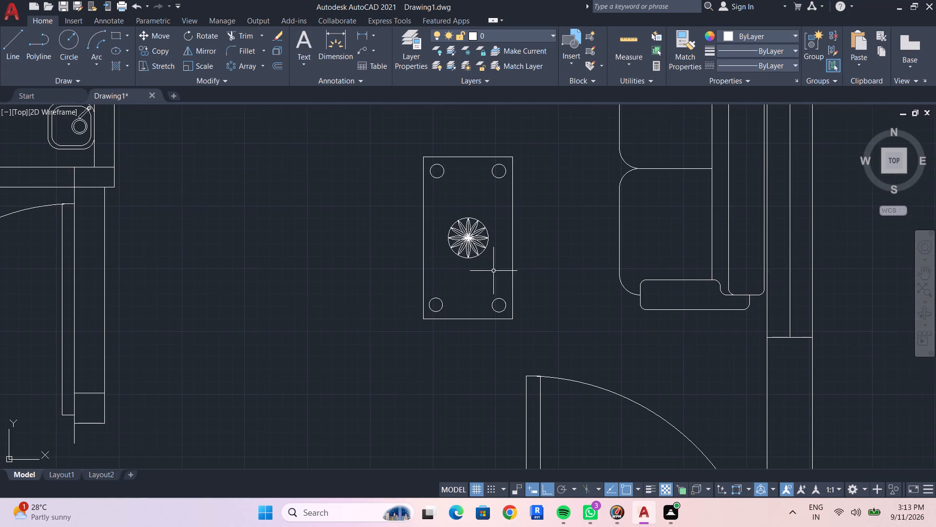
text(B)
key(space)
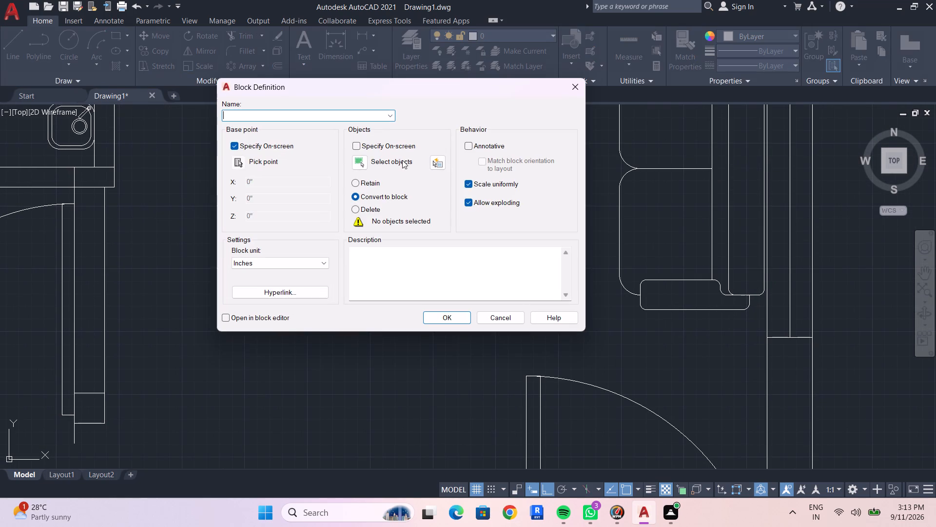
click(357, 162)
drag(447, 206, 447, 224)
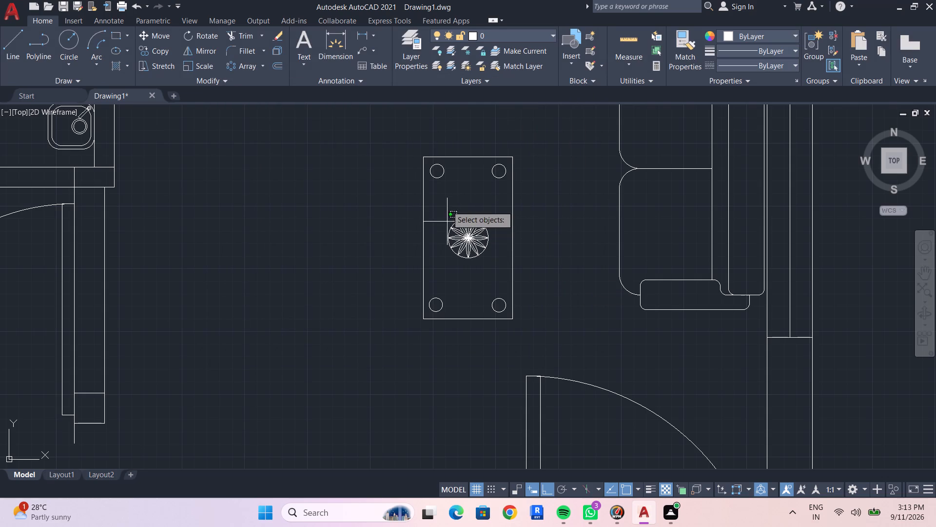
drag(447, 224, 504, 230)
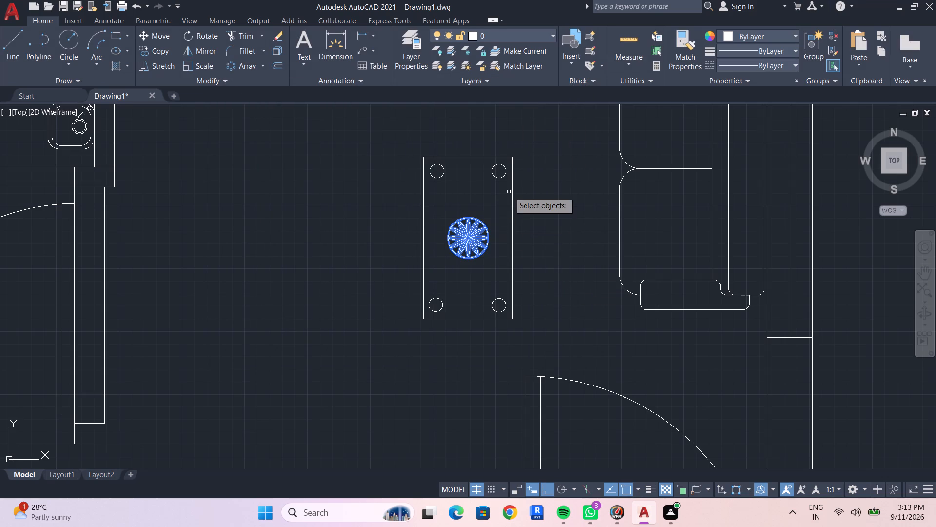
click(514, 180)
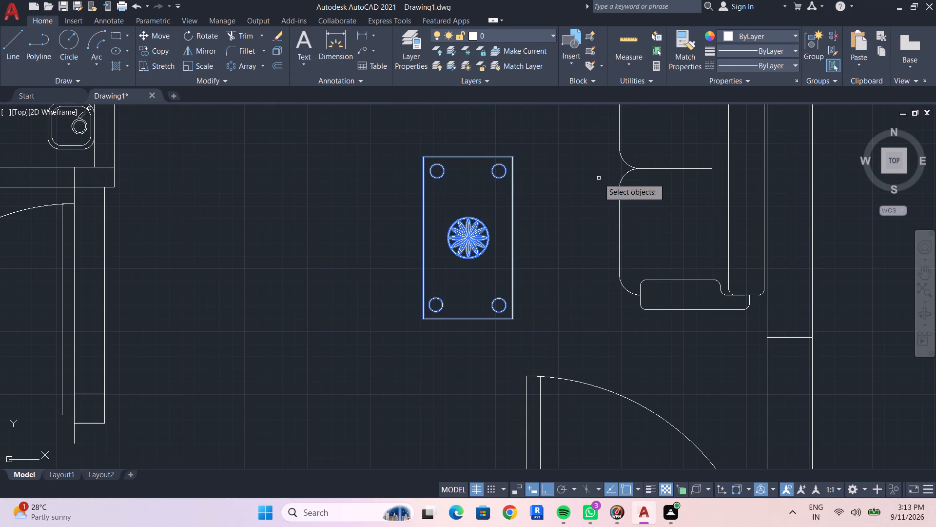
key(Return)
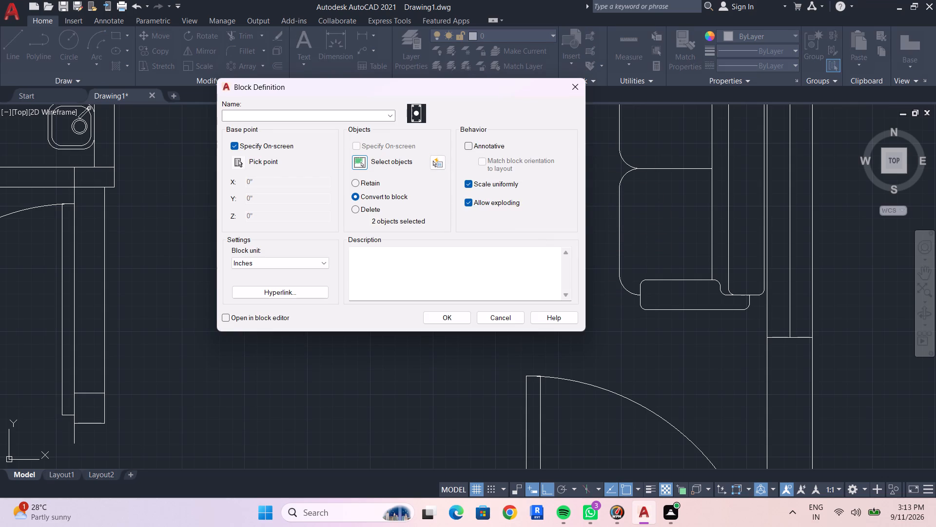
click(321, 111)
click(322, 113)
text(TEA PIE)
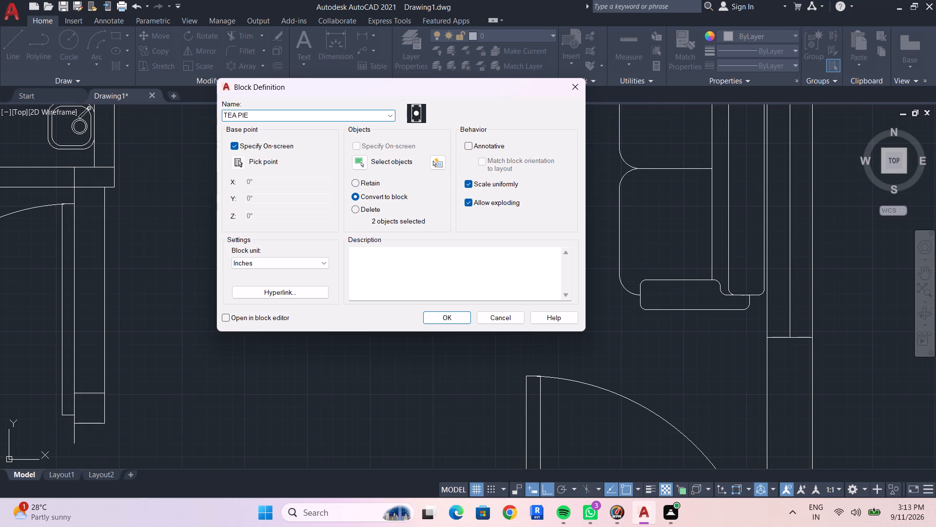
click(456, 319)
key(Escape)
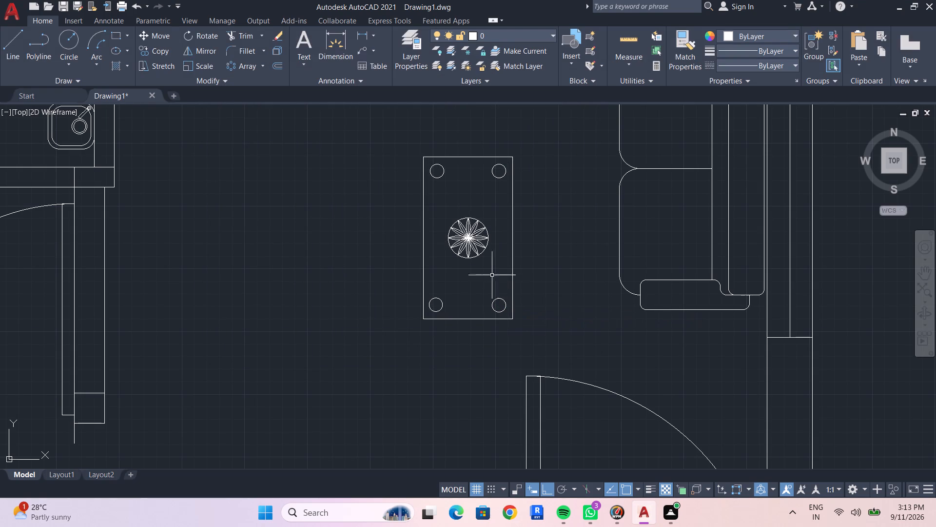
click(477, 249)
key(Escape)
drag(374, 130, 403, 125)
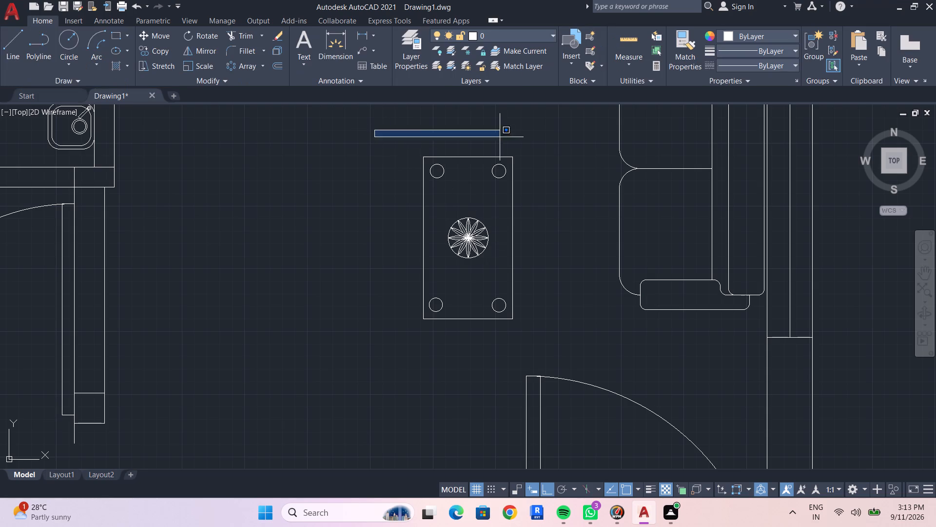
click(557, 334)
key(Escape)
Place a multiline text frame in the empty area east of the floor plan and enter BED ROOM.
scroll(510, 336, down, 3)
middle_drag(508, 336, 510, 297)
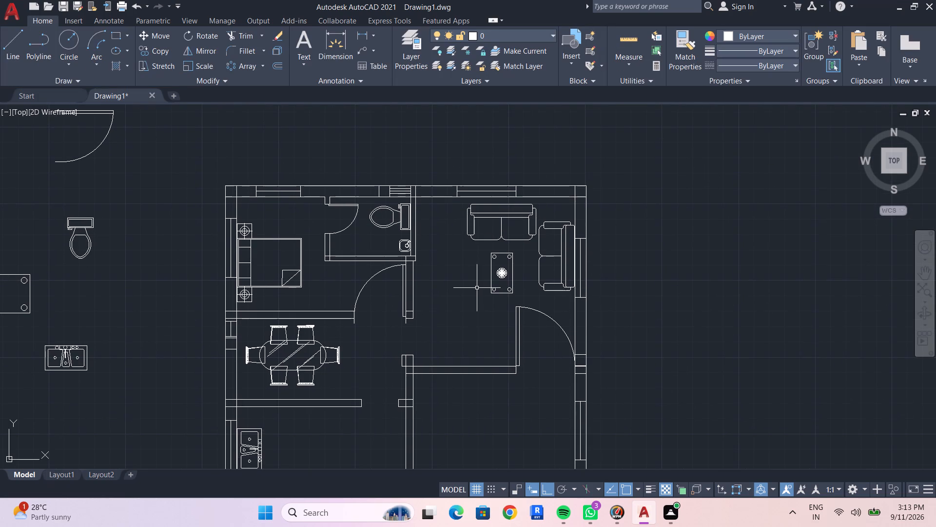
scroll(379, 350, down, 1)
middle_drag(381, 351, 418, 253)
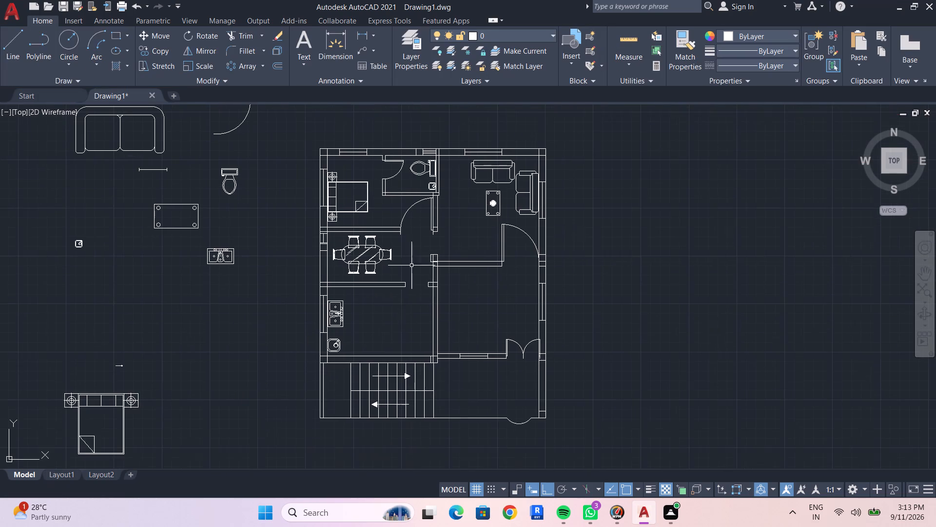
middle_click(399, 306)
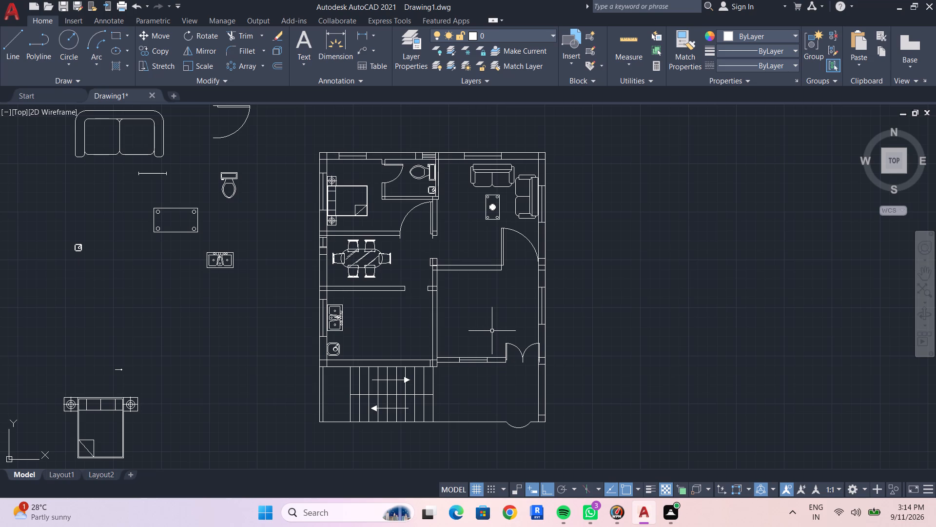
key(Escape)
key(Escape)
middle_drag(481, 337, 501, 311)
text(T)
key(space)
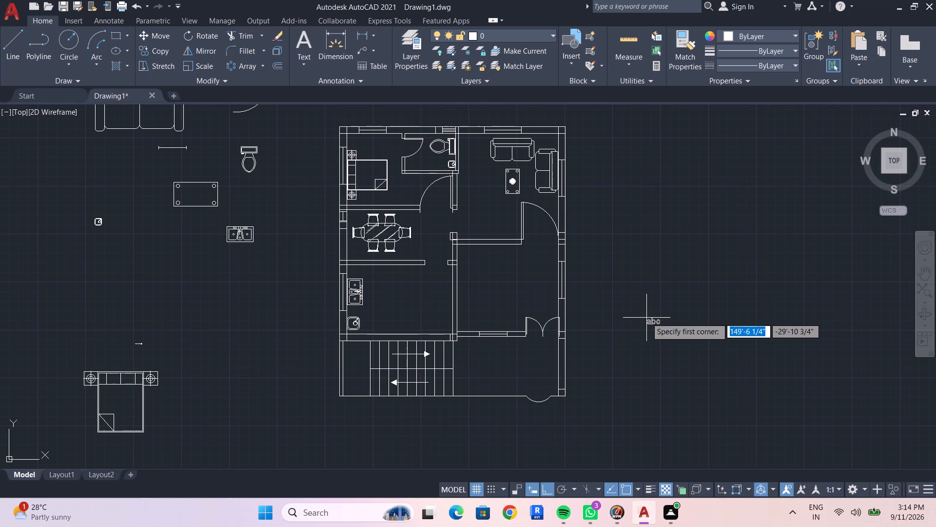
click(641, 317)
click(678, 333)
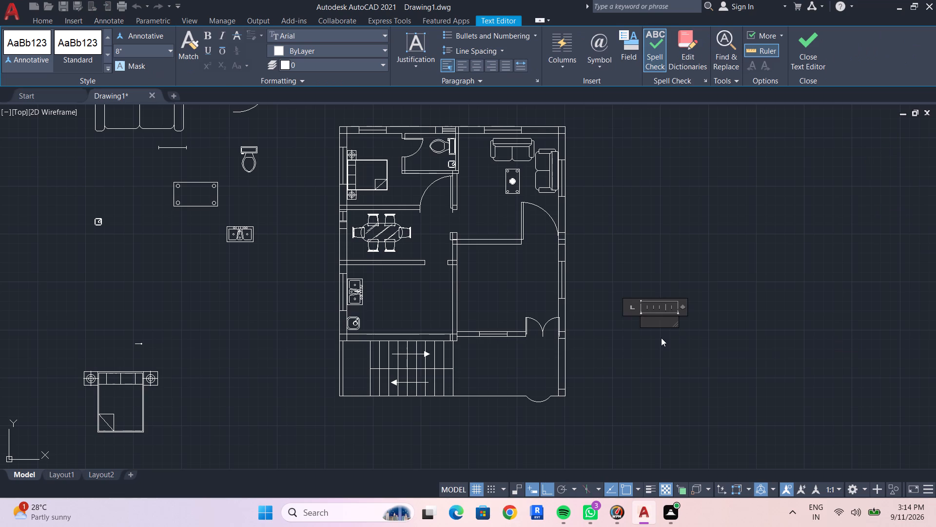
text(BED ROO)
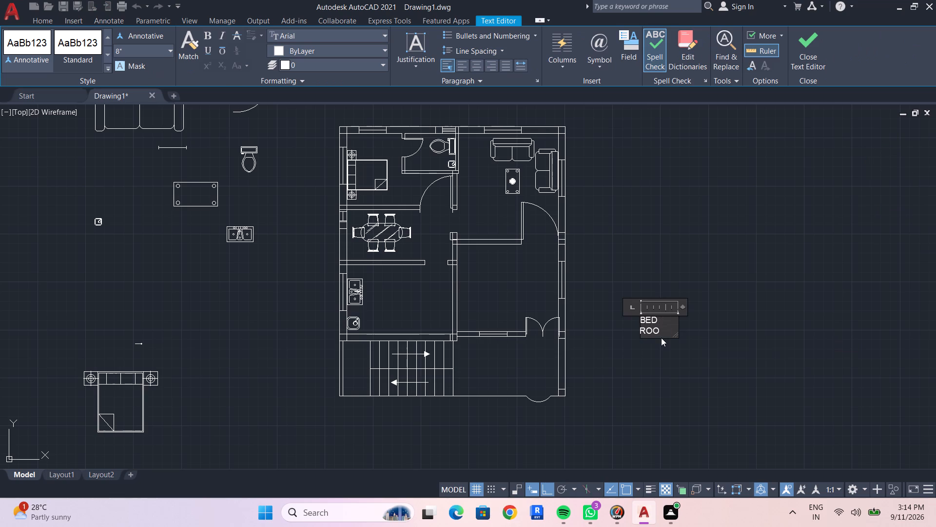
key(BackSpace)
key(BackSpace)
key(BackSpace)
key(BackSpace)
key(space)
text(ROOM)
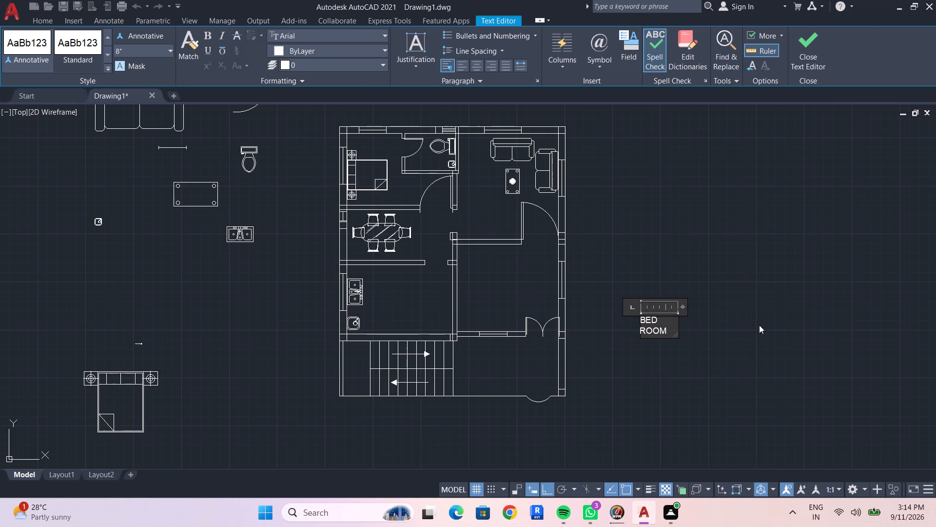
Widen the text frame slightly and clear the label's text to start it over.
drag(680, 307, 685, 307)
key(Left)
key(Left)
key(Left)
key(Left)
key(Left)
key(Left)
key(Left)
key(Left)
key(Left)
key(Left)
key(Left)
key(Left)
key(Right)
key(Right)
key(Right)
key(BackSpace)
key(d)
key(BackSpace)
key(BackSpace)
key(Right)
key(Right)
key(Right)
key(Right)
key(Right)
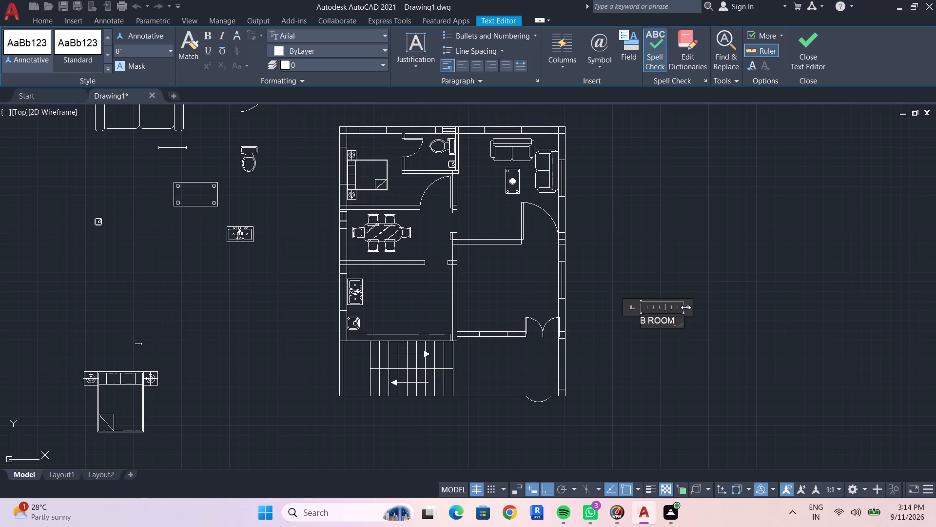
key(Right)
key(BackSpace)
key(BackSpace)
key(BackSpace)
key(BackSpace)
key(BackSpace)
key(BackSpace)
key(BackSpace)
key(BackSpace)
key(e)
key(BackSpace)
Enter BED ROOM with 11'6"X7'9" on the line below, widening the frame so the room name fits on one line.
text(BED ROOM)
key(BackSpace)
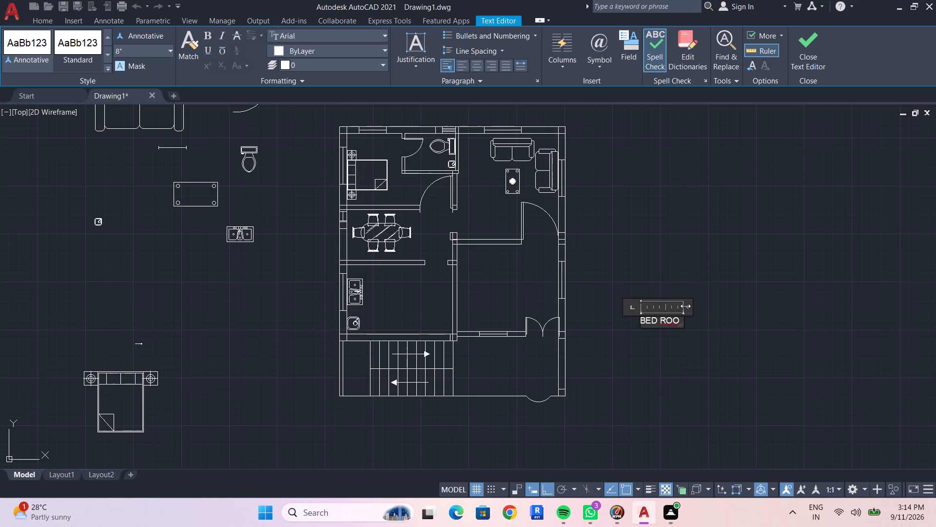
drag(685, 306, 696, 306)
key(m)
key(Return)
text(11')
text(6")
key(x)
key(9)
key(BackSpace)
text(7'9")
click(676, 270)
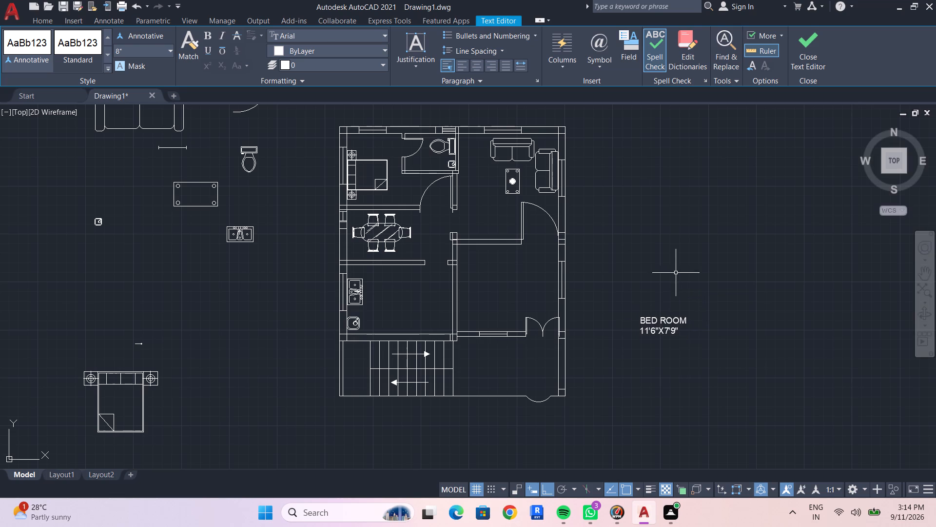
Move the BED ROOM 11'6"X7'9" label from outside the plan into the northwest bedroom, just above the bed.
drag(635, 297, 658, 329)
click(693, 343)
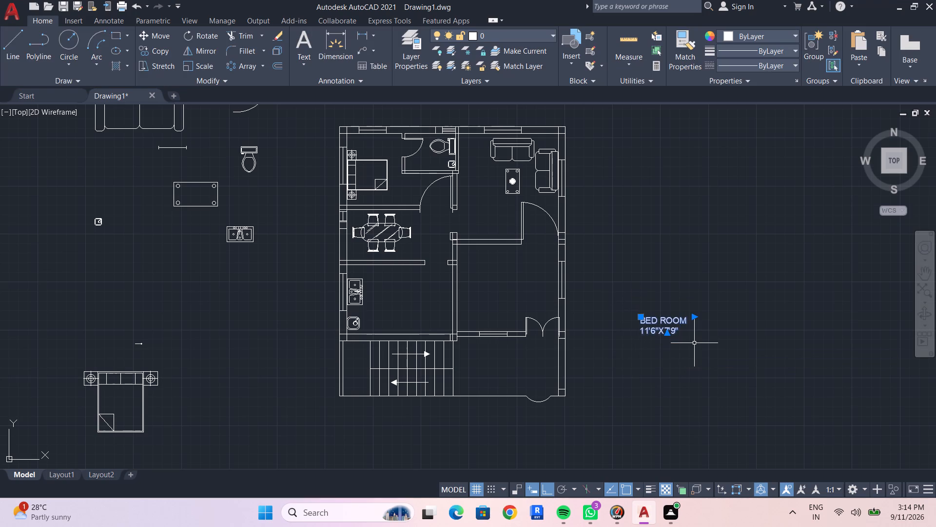
text(M)
key(space)
drag(640, 325, 638, 317)
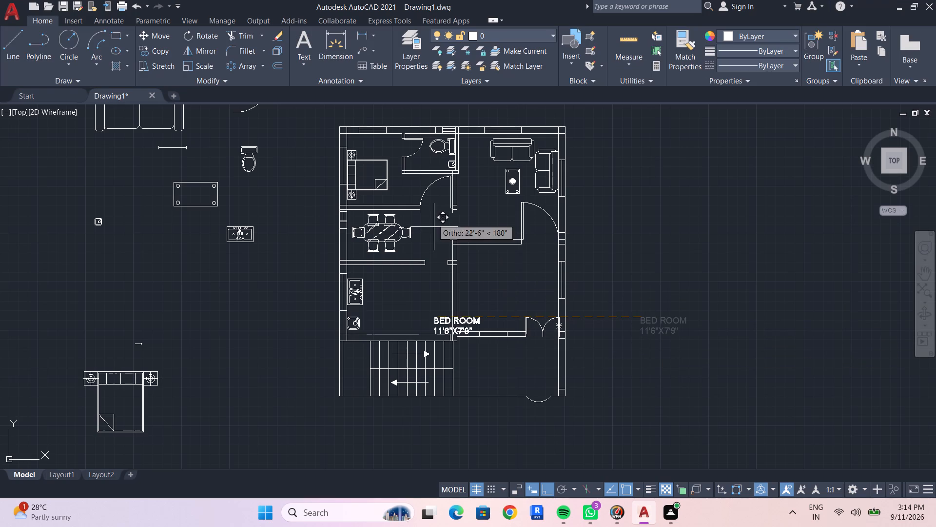
drag(546, 486, 541, 445)
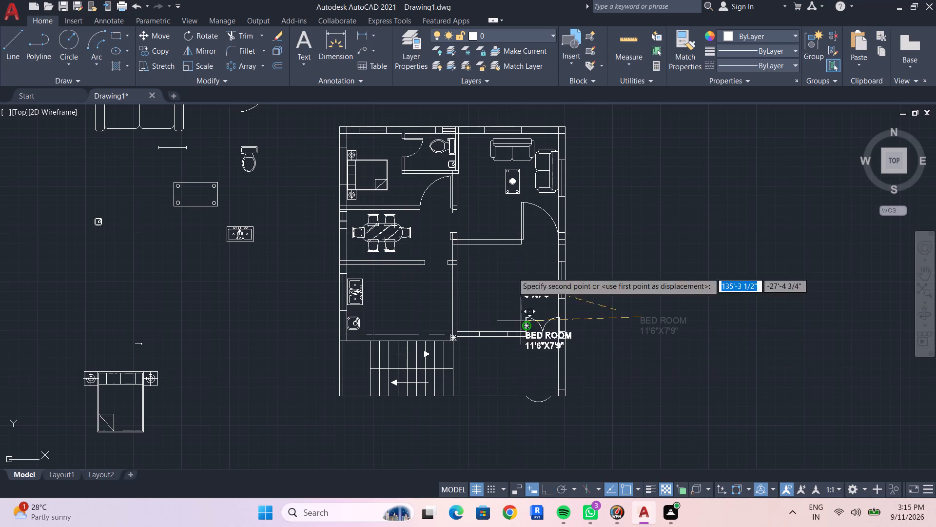
scroll(383, 188, up, 3)
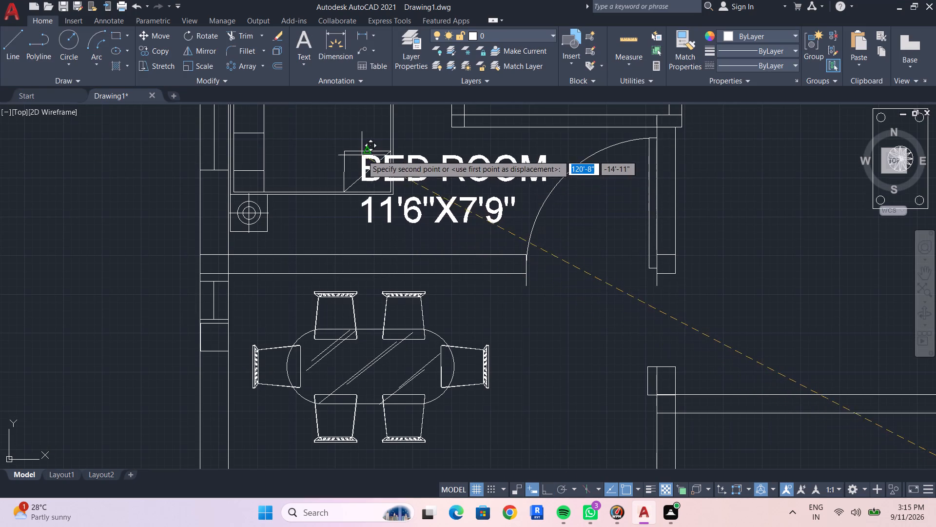
middle_drag(374, 178, 395, 323)
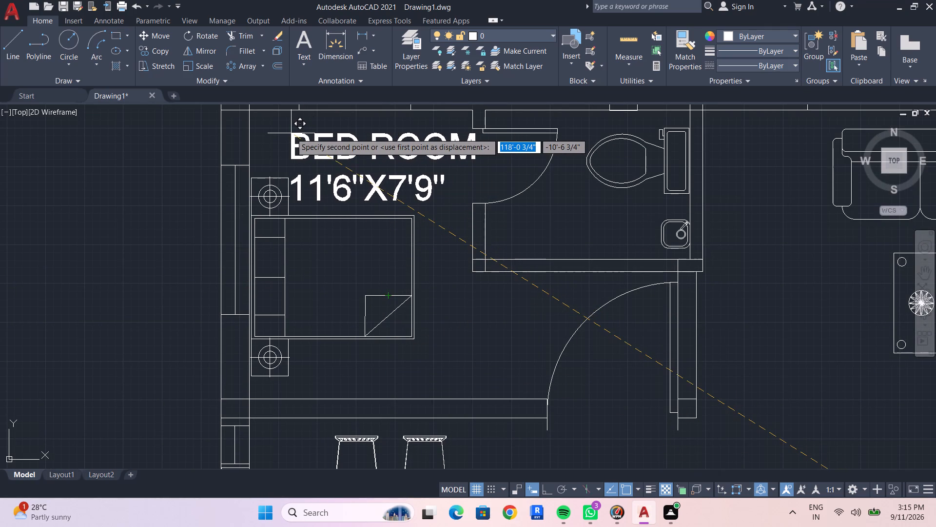
click(291, 133)
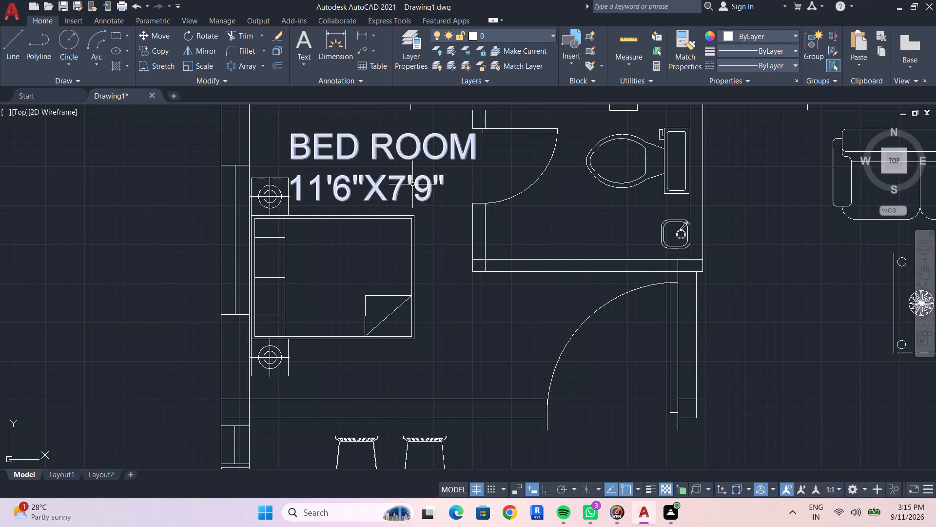
Copy the bedroom label into the adjoining toilet, the dining area beside the table, and the kitchen.
click(417, 184)
text(CO)
key(space)
click(417, 184)
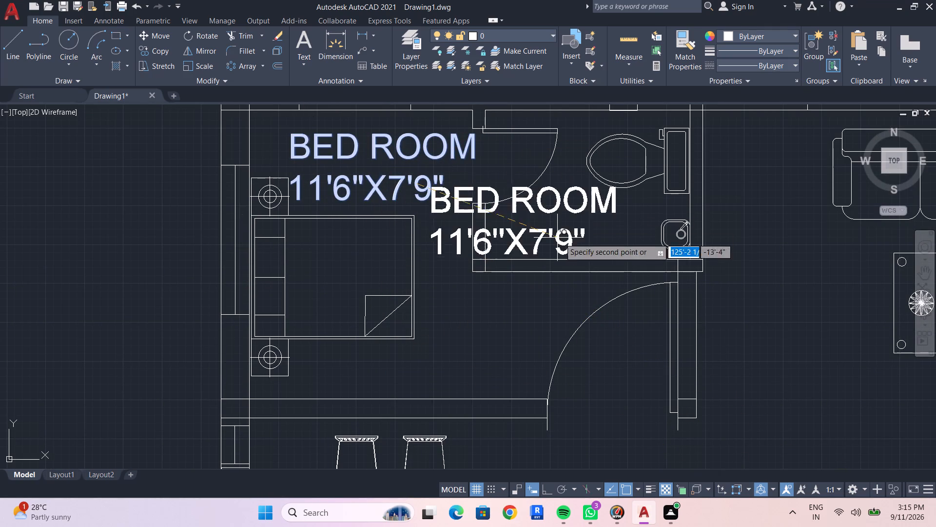
click(616, 242)
scroll(563, 318, down, 2)
middle_drag(563, 320, 627, 186)
scroll(608, 237, up, 1)
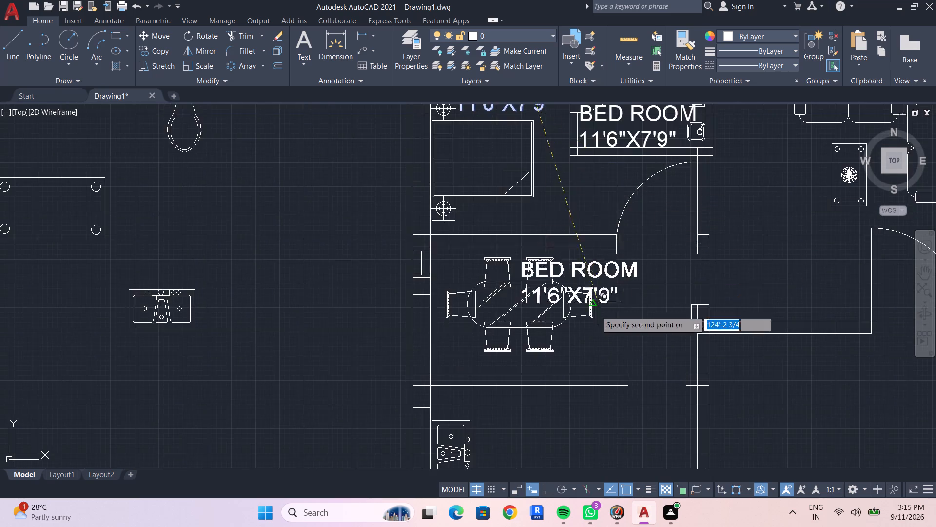
scroll(595, 318, down, 2)
middle_drag(593, 320, 545, 298)
scroll(572, 309, up, 3)
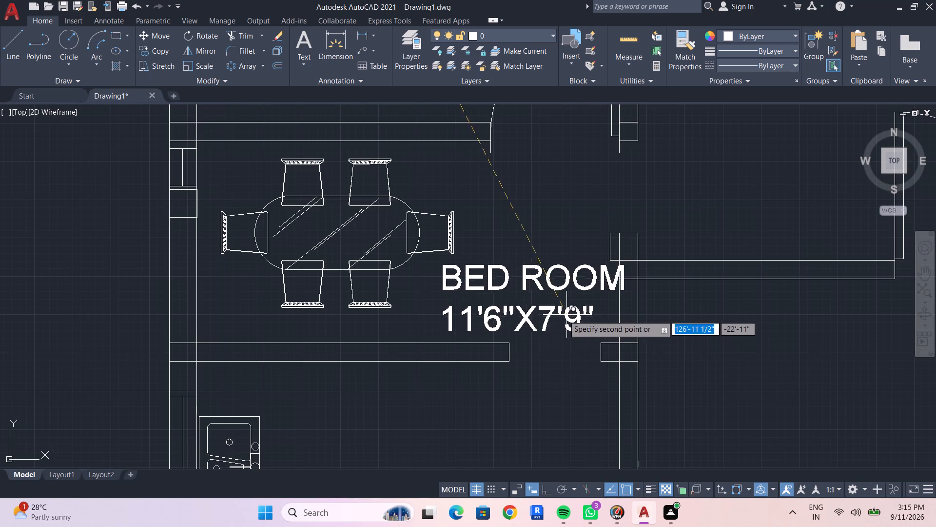
click(539, 314)
middle_drag(505, 405, 537, 218)
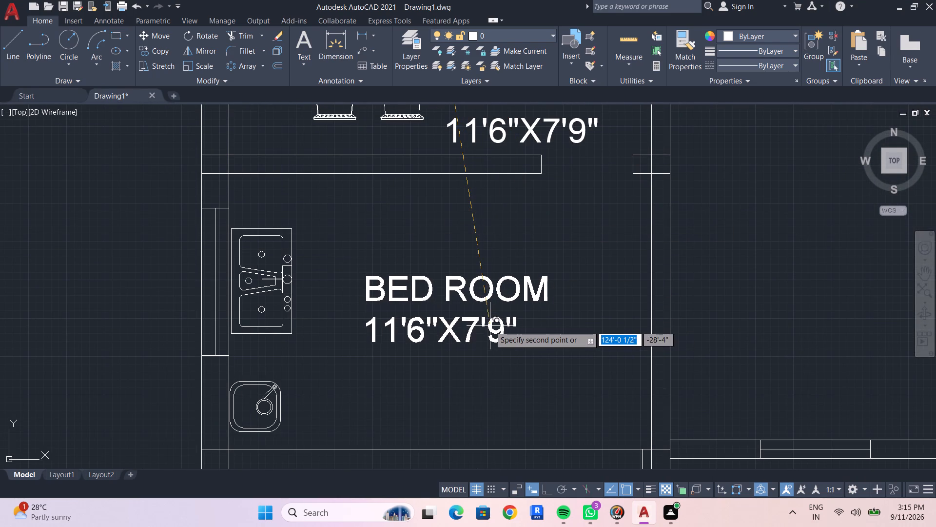
click(489, 326)
Place further copies of the label in the room behind the double door, the sofa room, and the space east of the stairs.
scroll(749, 318, down, 2)
middle_drag(754, 319, 399, 278)
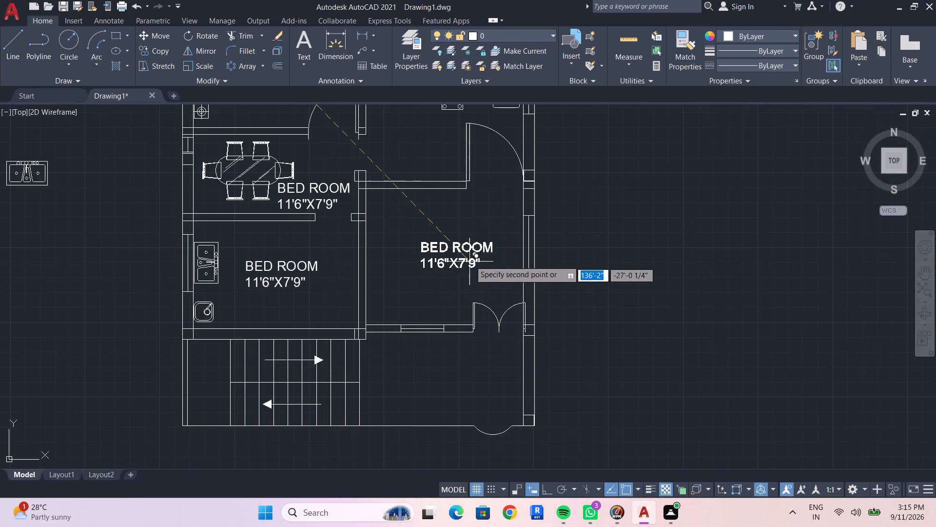
scroll(452, 260, up, 1)
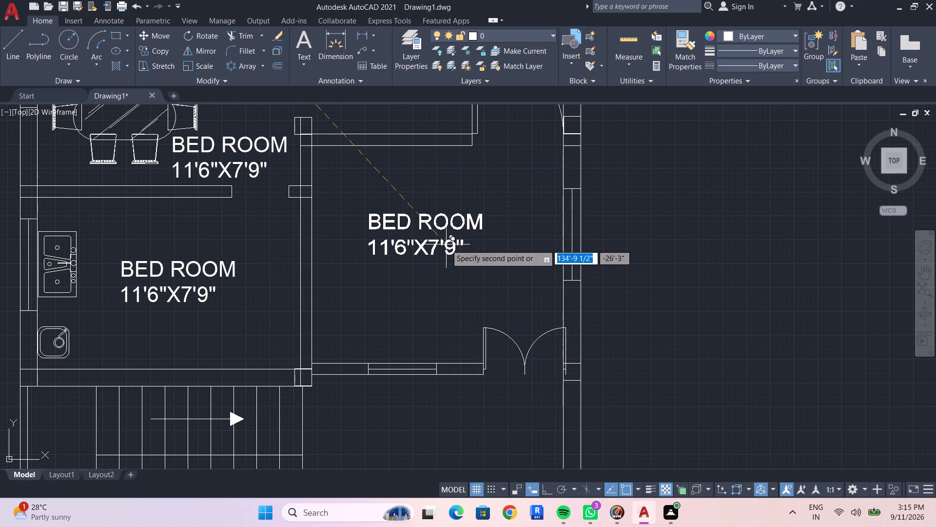
click(446, 244)
middle_drag(448, 263, 460, 402)
middle_drag(437, 249, 449, 307)
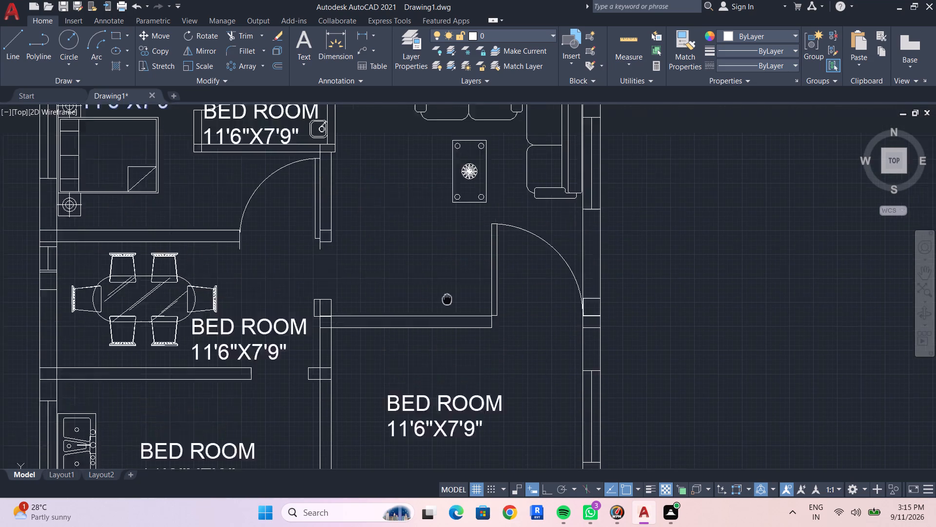
middle_drag(449, 307, 459, 347)
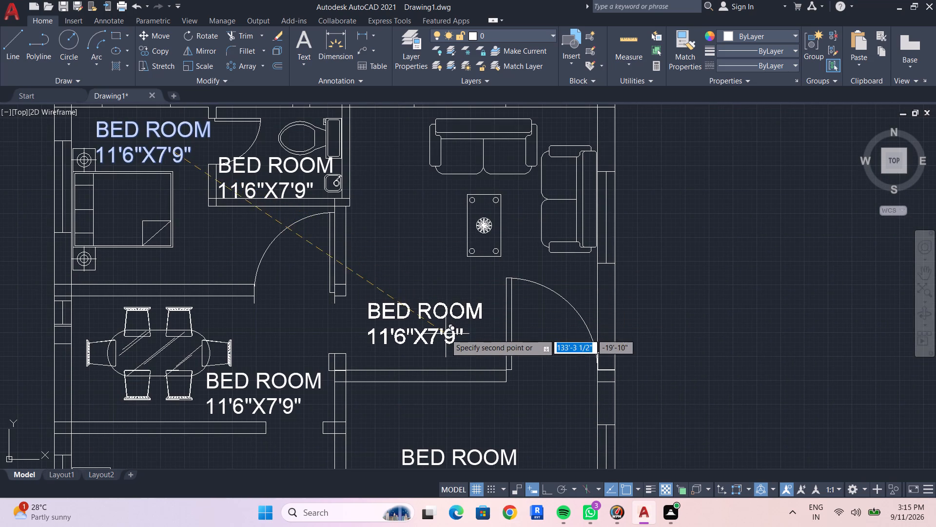
click(427, 263)
scroll(460, 346, down, 2)
middle_drag(460, 346, 479, 237)
middle_drag(480, 394, 474, 341)
scroll(479, 392, up, 2)
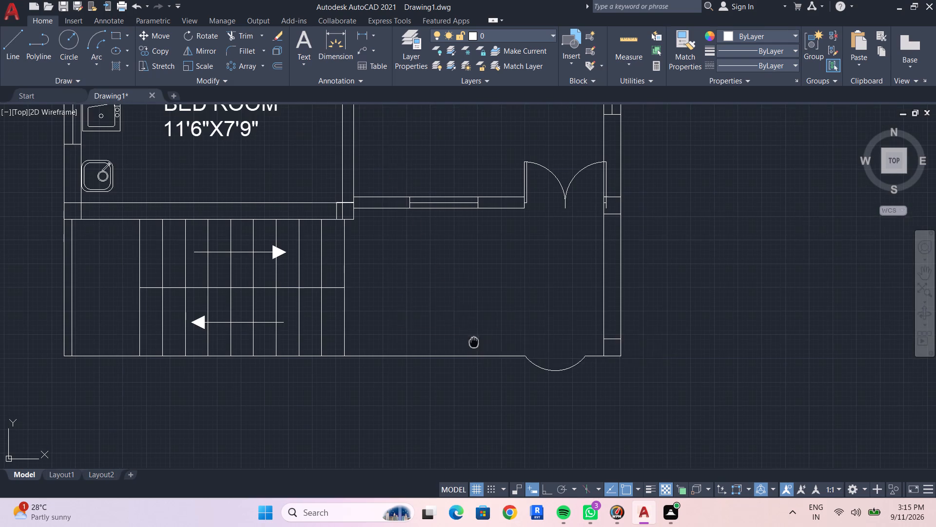
middle_drag(481, 310, 566, 300)
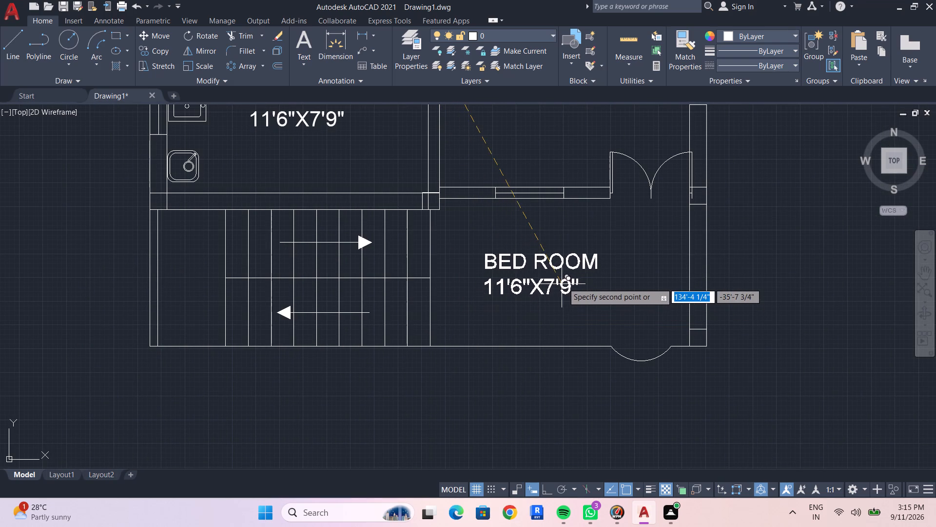
click(563, 284)
key(Escape)
scroll(550, 291, down, 4)
middle_drag(575, 347, 575, 354)
key(Escape)
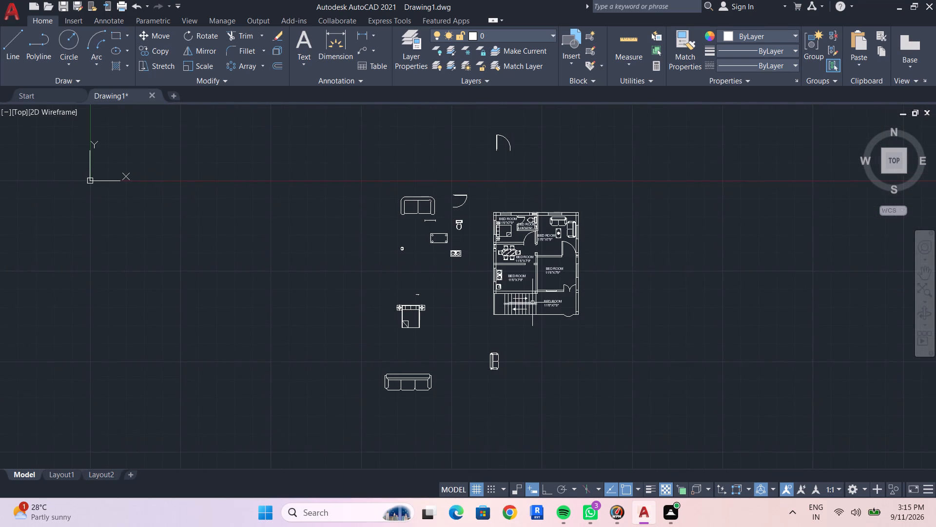
Delete the group of spare furniture, fixture and door symbols lying west of the floor plan.
scroll(529, 303, up, 2)
scroll(497, 268, down, 2)
middle_drag(526, 287, 570, 302)
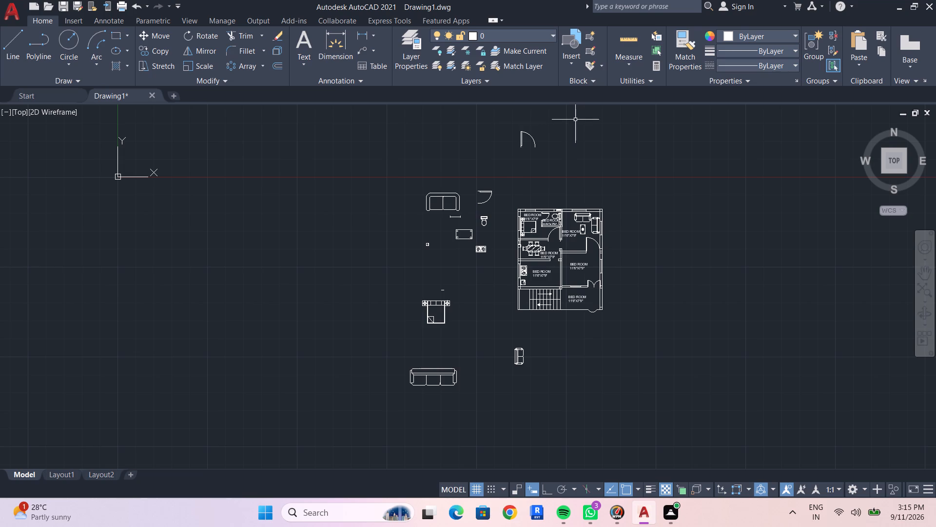
drag(569, 121, 449, 225)
key(Escape)
drag(332, 101, 392, 101)
click(353, 117)
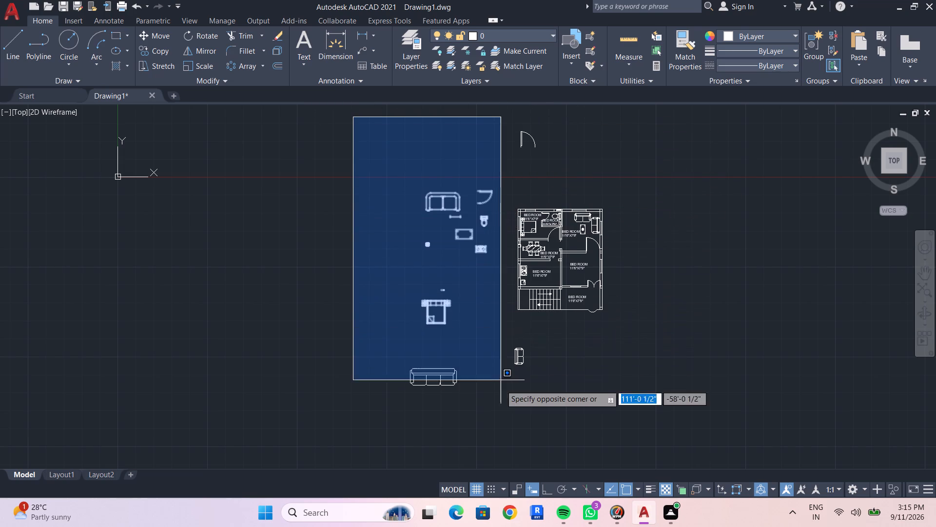
click(497, 401)
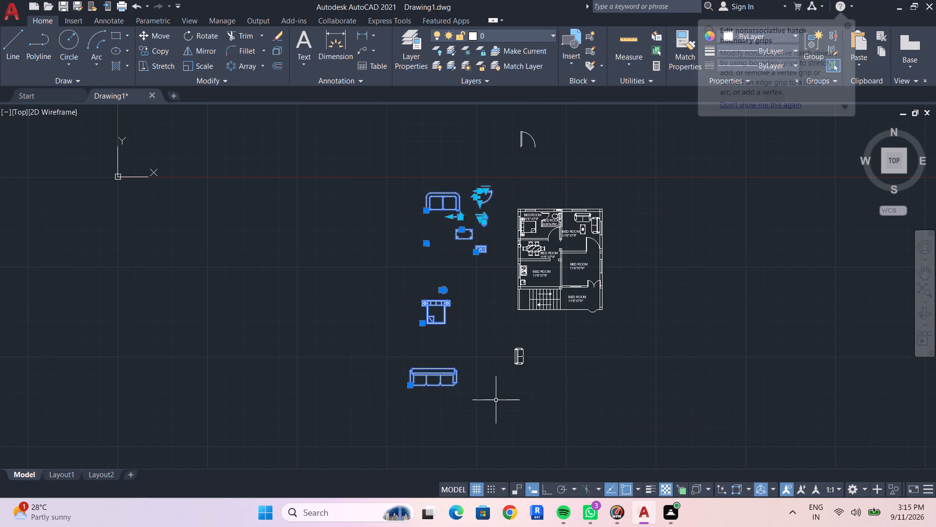
key(Delete)
Delete the leftover sofa south of the floor plan and the loose door symbol north of it.
drag(485, 344, 501, 332)
drag(555, 390, 555, 395)
key(Delete)
drag(520, 96, 554, 106)
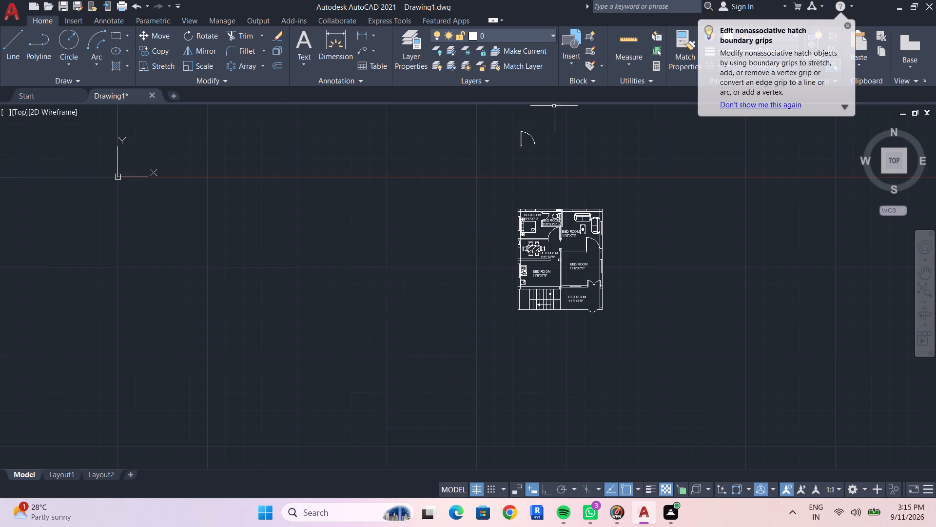
drag(554, 106, 555, 107)
key(Delete)
drag(483, 112, 555, 135)
click(577, 175)
key(Delete)
Delete the copied BED ROOM label from the room behind the double door.
scroll(566, 248, down, 1)
middle_drag(566, 256, 505, 253)
scroll(434, 214, up, 3)
middle_drag(607, 400, 401, 274)
scroll(572, 382, up, 1)
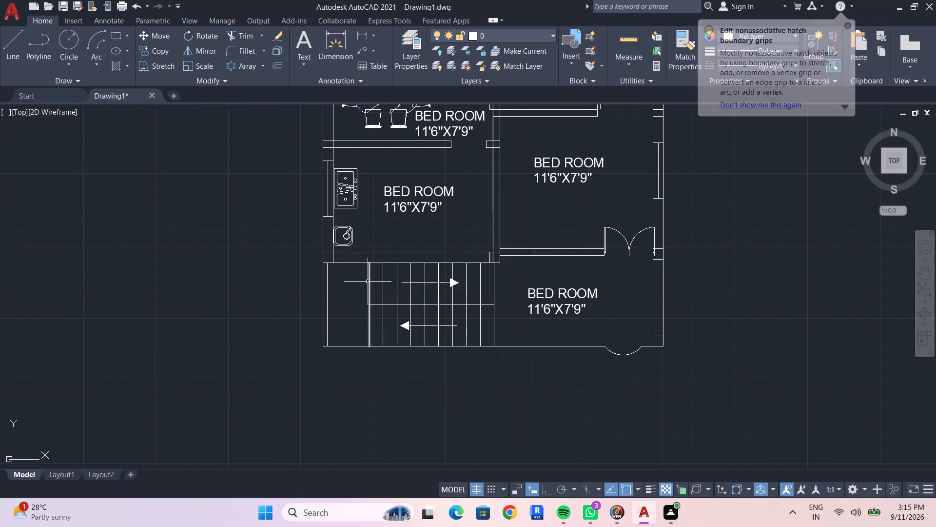
scroll(380, 284, down, 1)
middle_drag(382, 287, 384, 338)
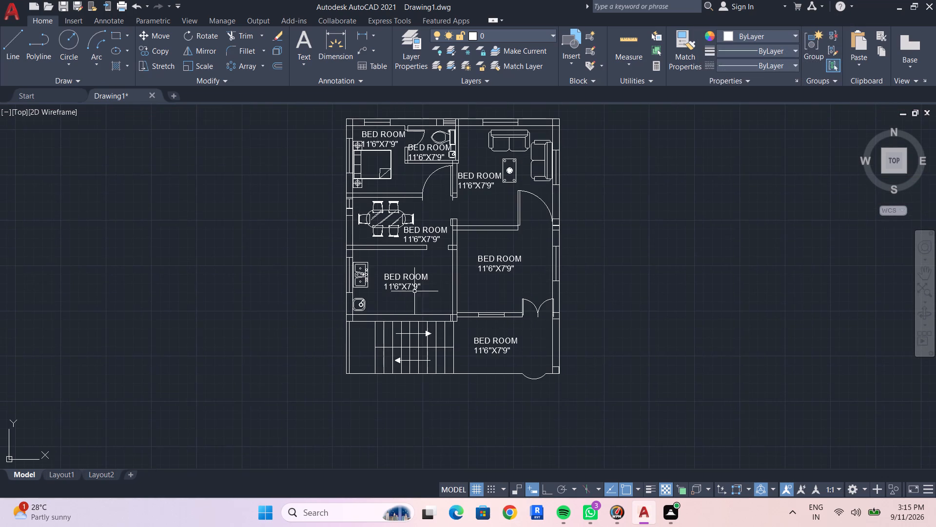
scroll(500, 277, up, 2)
middle_click(483, 289)
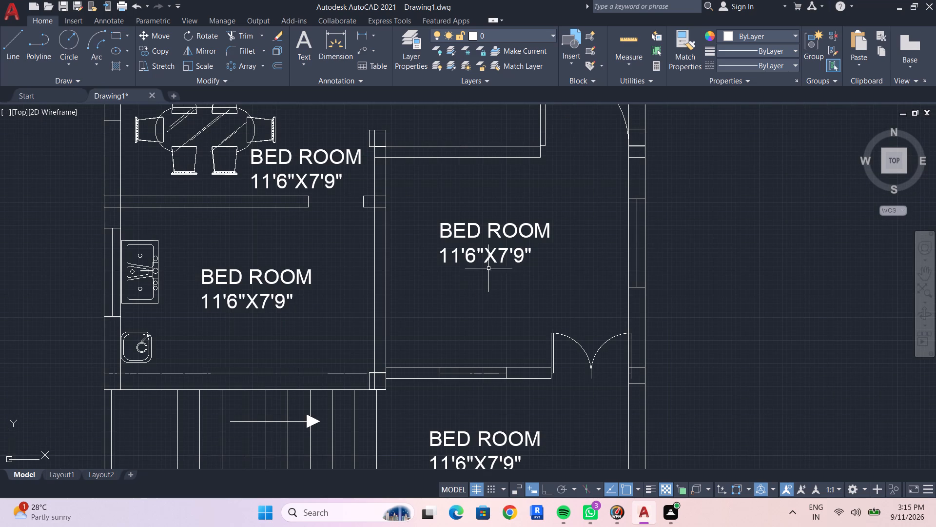
drag(397, 188, 545, 263)
click(593, 317)
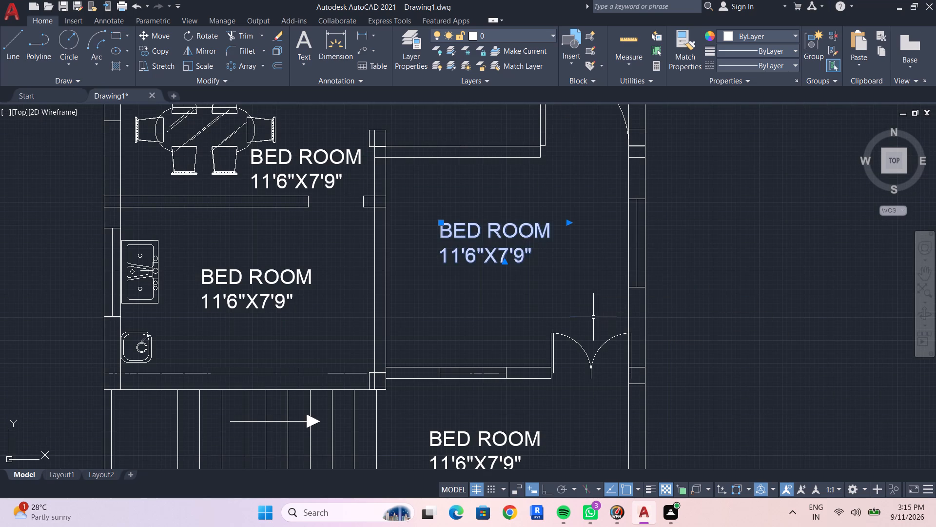
key(Delete)
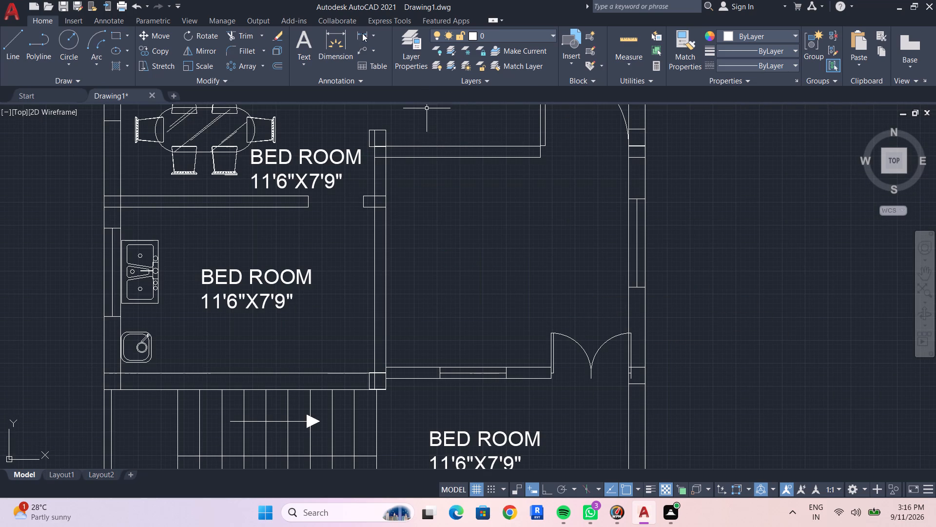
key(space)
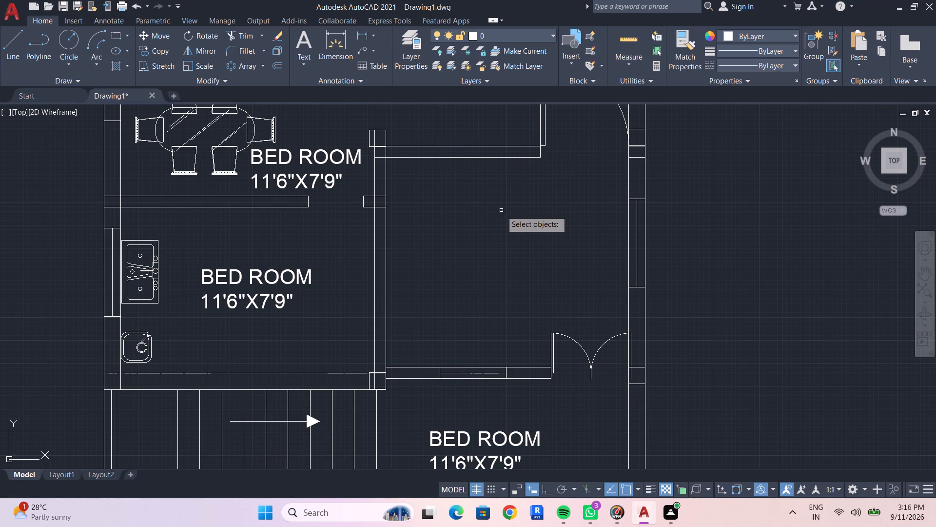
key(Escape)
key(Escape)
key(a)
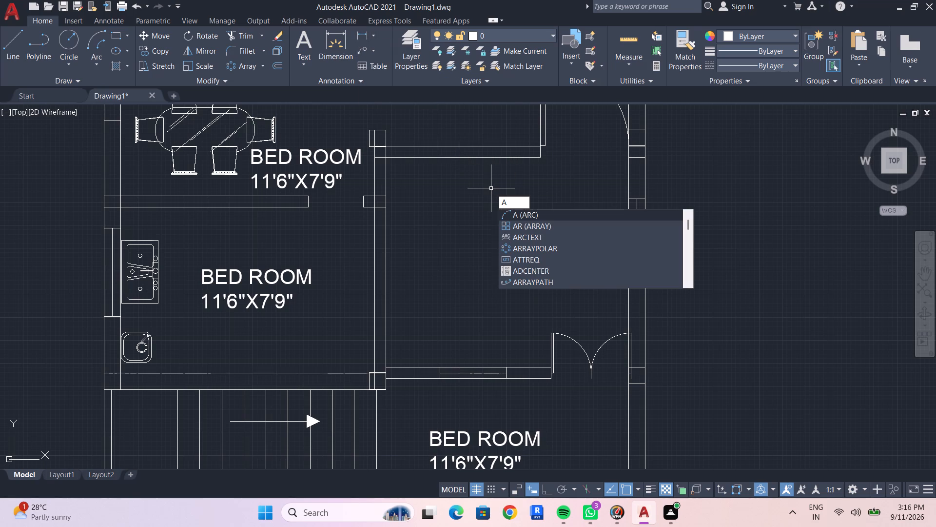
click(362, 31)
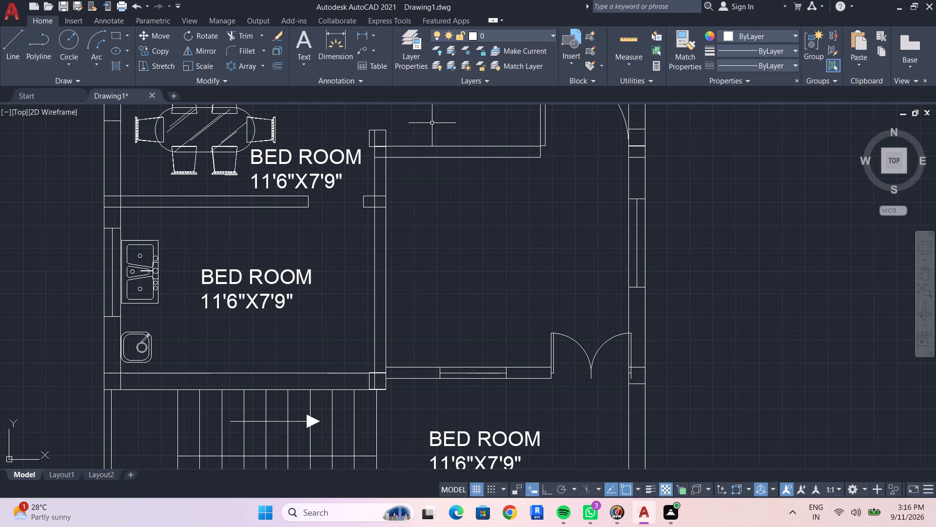
Add a vertical linear dimension between the north and south walls of the empty room behind the double door.
click(364, 35)
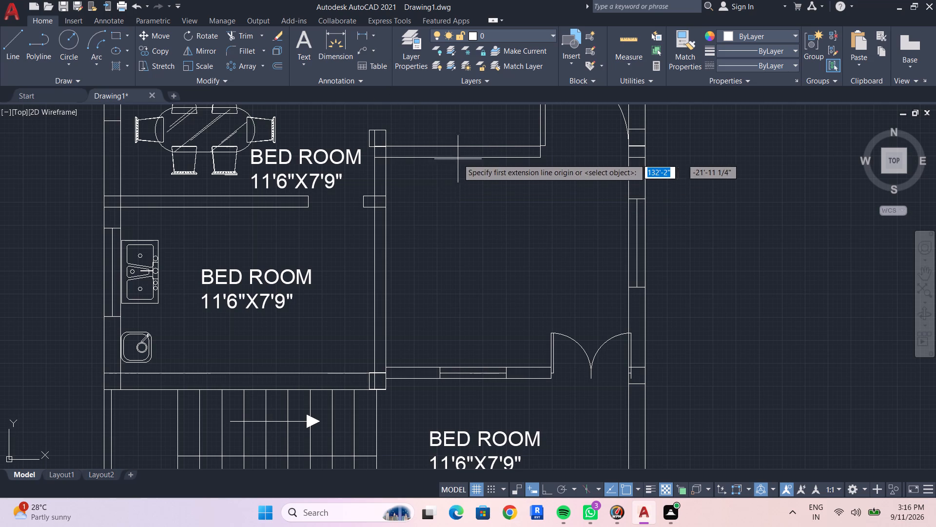
click(458, 158)
click(467, 366)
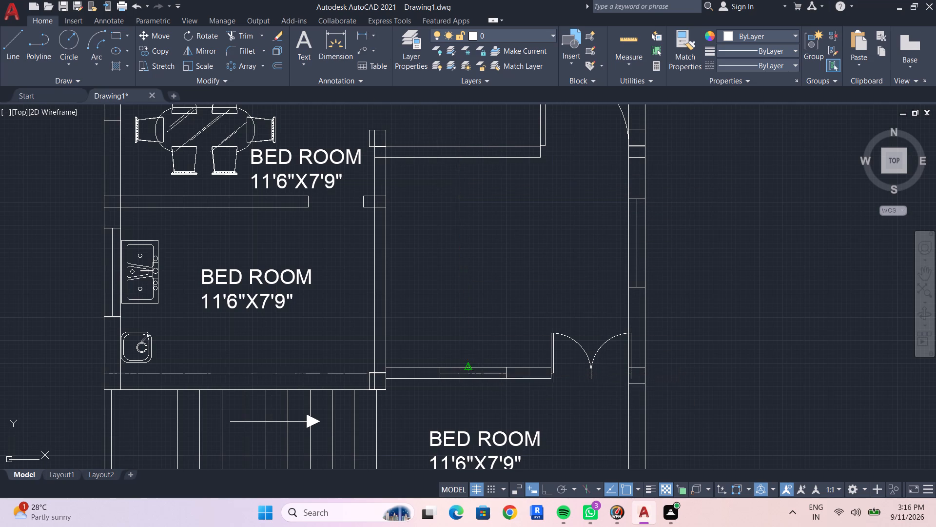
click(470, 315)
key(grave)
key(grave)
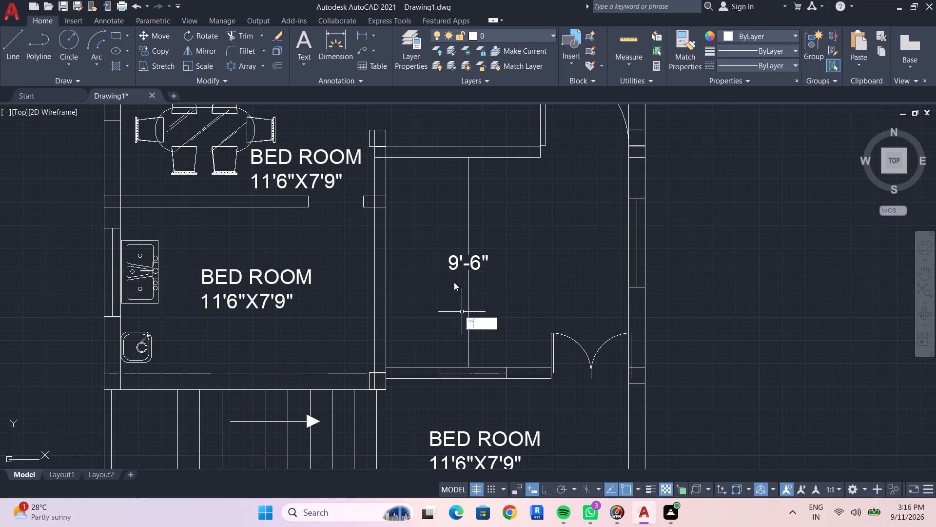
key(Escape)
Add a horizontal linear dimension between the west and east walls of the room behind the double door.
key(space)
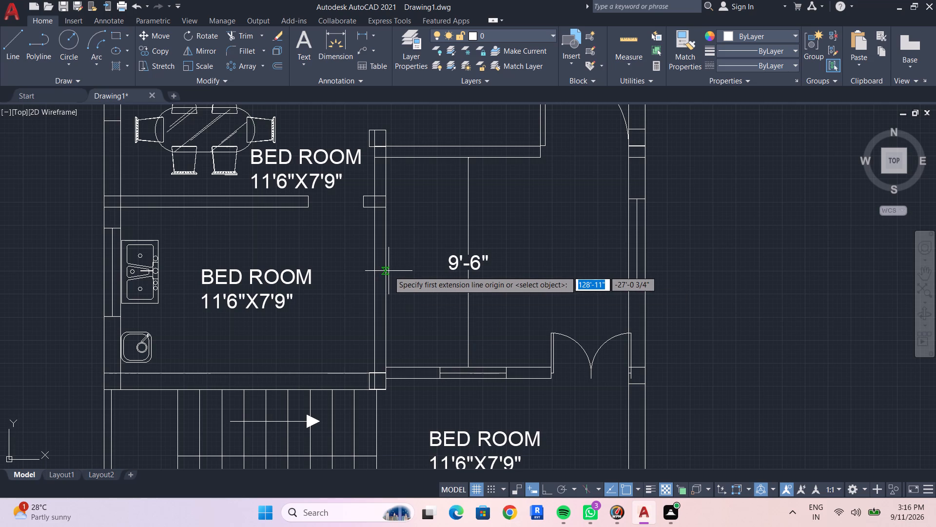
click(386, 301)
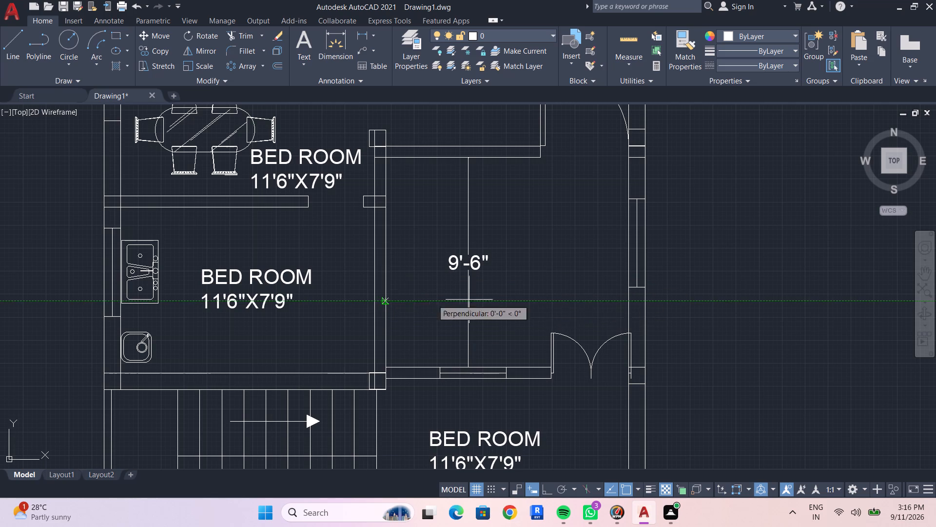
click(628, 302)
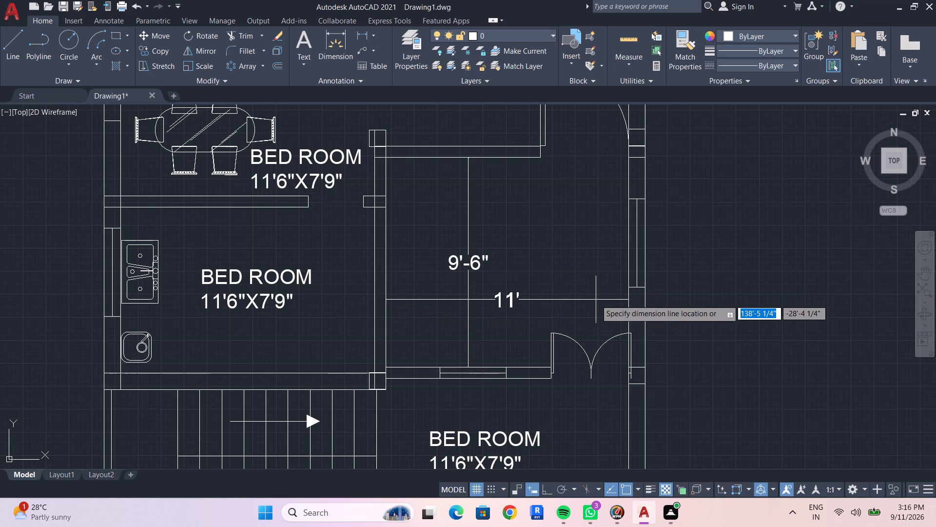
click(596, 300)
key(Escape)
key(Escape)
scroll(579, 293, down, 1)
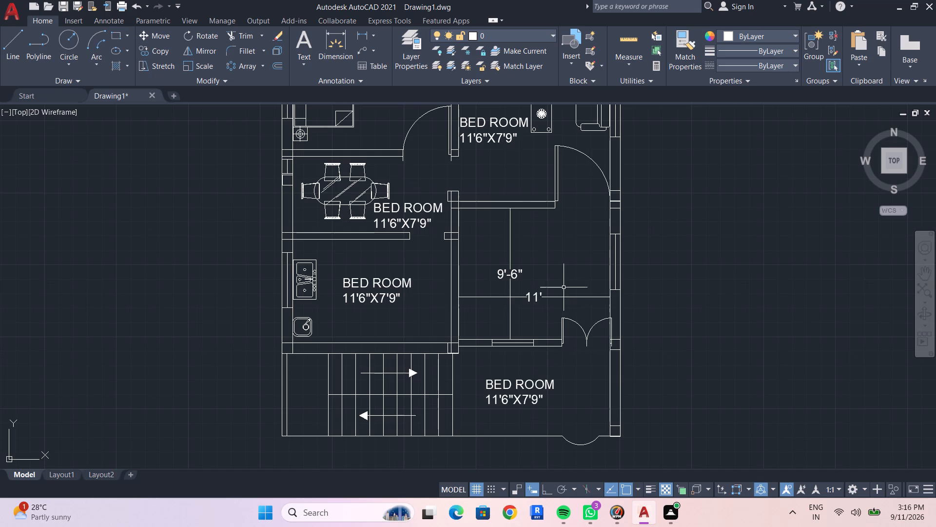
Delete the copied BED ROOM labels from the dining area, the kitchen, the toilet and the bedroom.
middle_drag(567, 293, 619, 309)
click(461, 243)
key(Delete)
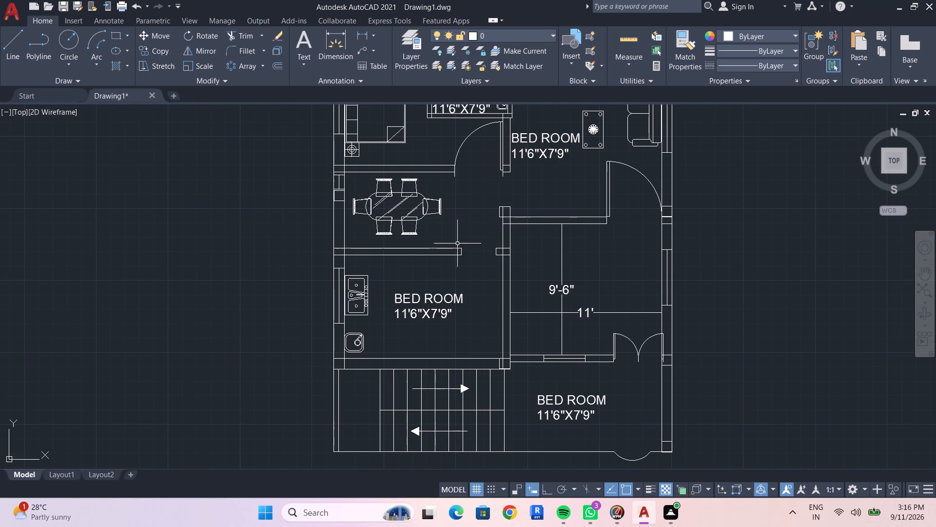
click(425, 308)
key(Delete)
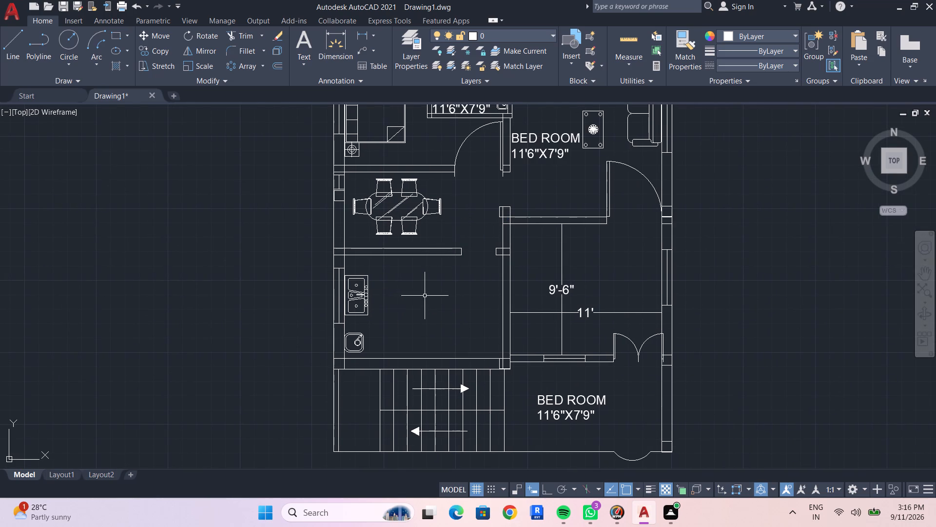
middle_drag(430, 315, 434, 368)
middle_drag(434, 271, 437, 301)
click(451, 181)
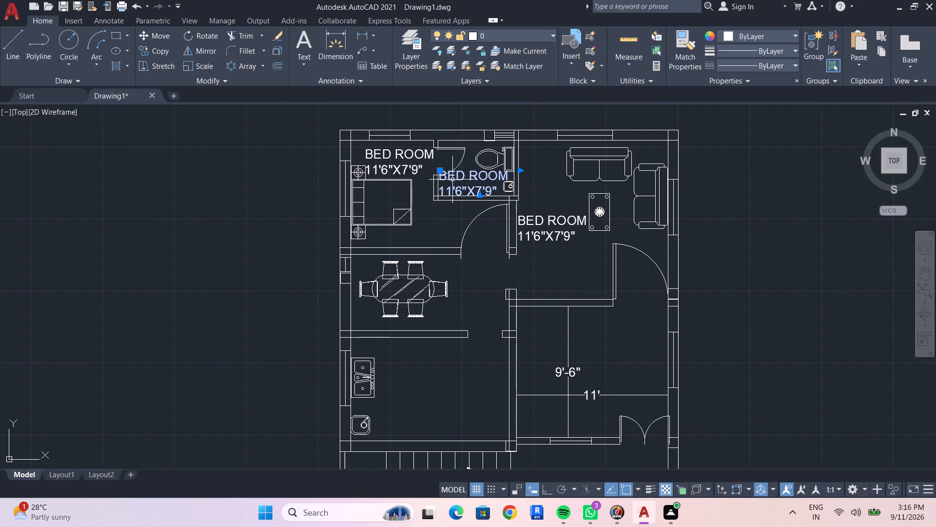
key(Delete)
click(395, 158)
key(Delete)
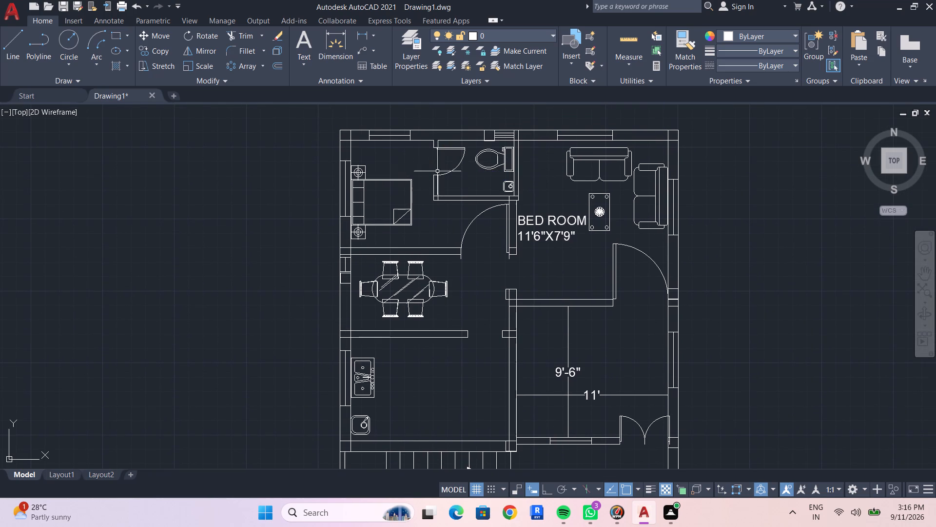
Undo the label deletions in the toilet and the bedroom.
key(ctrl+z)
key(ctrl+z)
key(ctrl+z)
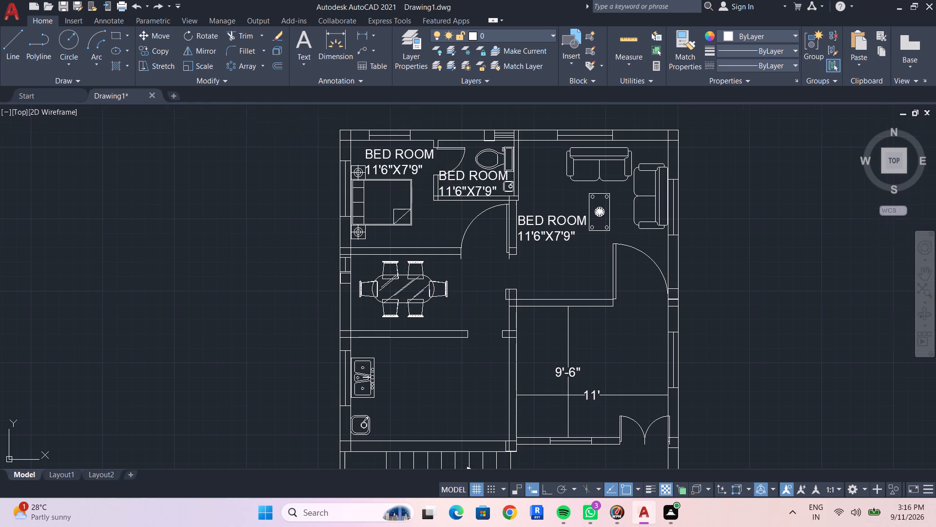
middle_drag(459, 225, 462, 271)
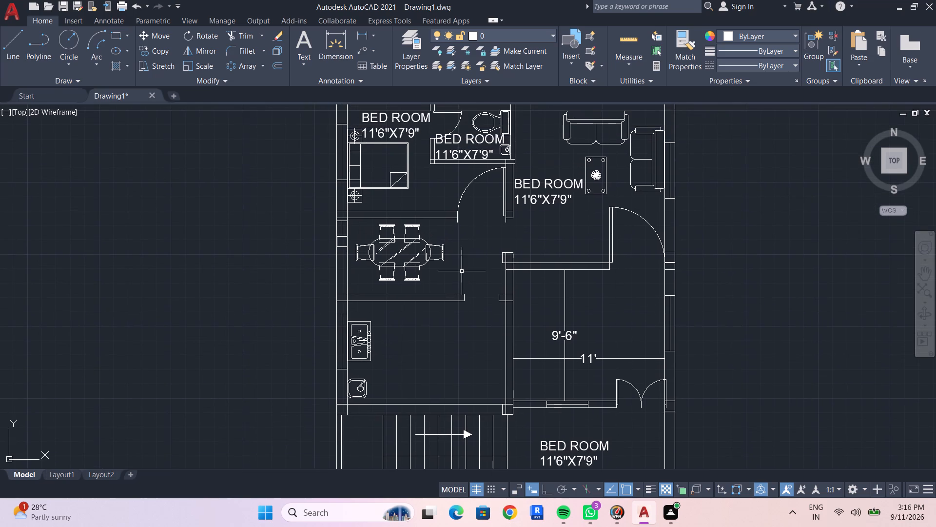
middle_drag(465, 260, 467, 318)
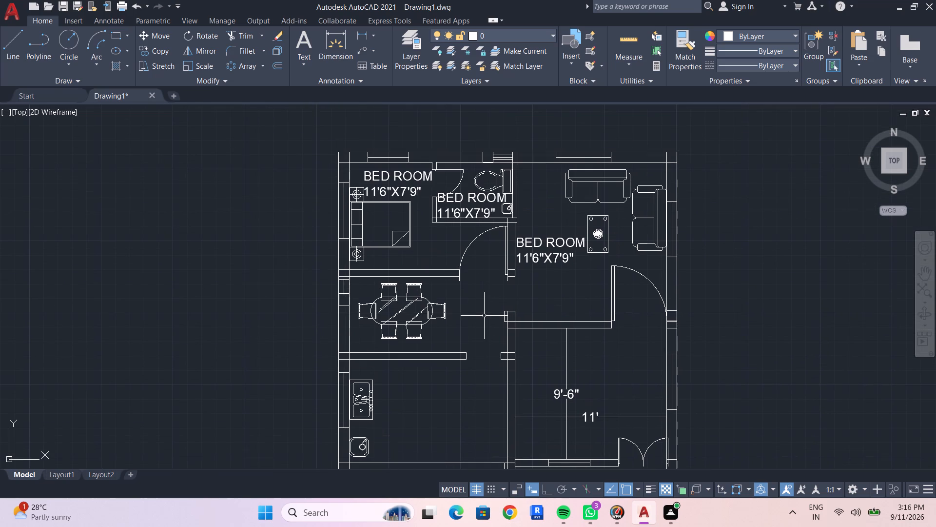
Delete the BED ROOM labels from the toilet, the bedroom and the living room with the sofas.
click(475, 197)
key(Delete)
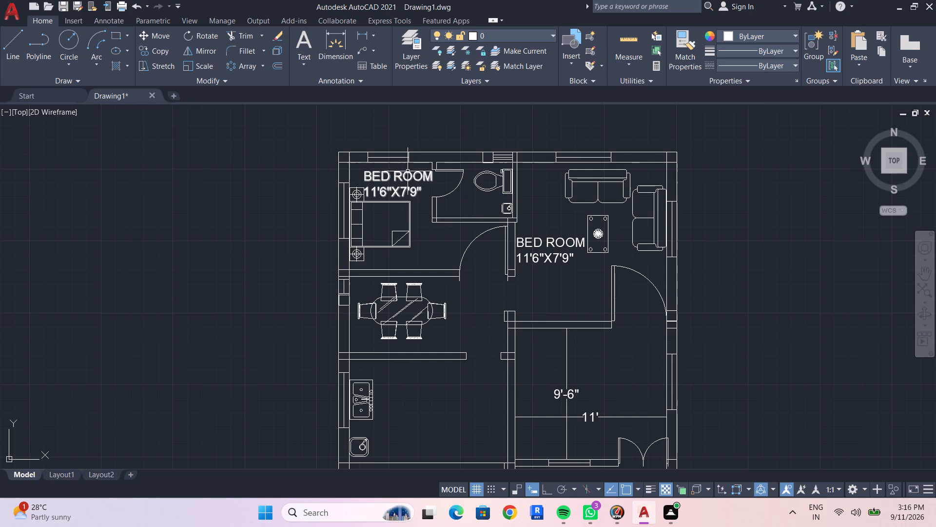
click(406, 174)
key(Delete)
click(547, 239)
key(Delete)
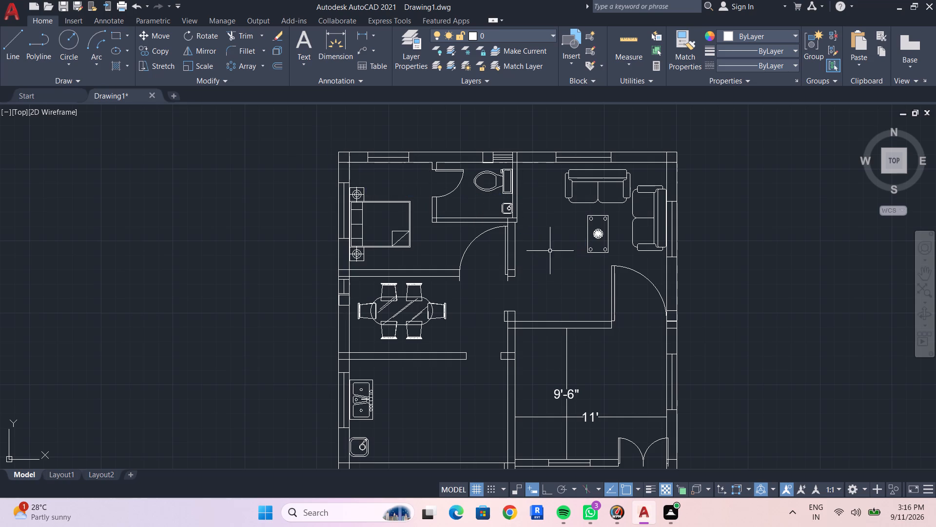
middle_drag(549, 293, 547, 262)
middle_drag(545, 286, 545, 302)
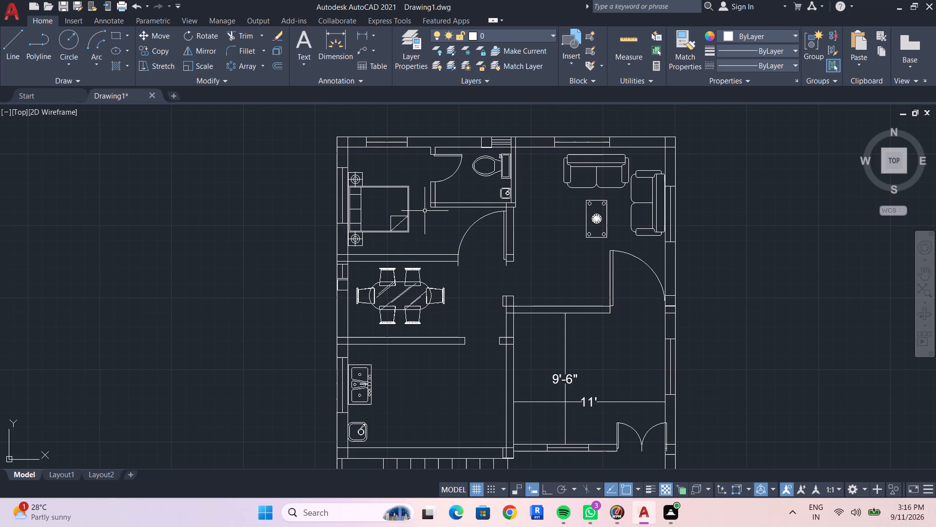
Undo all the recent label deletions and both linear dimensions, back to the BED ROOM label in the room behind the double door.
key(ctrl+z)
key(ctrl+z)
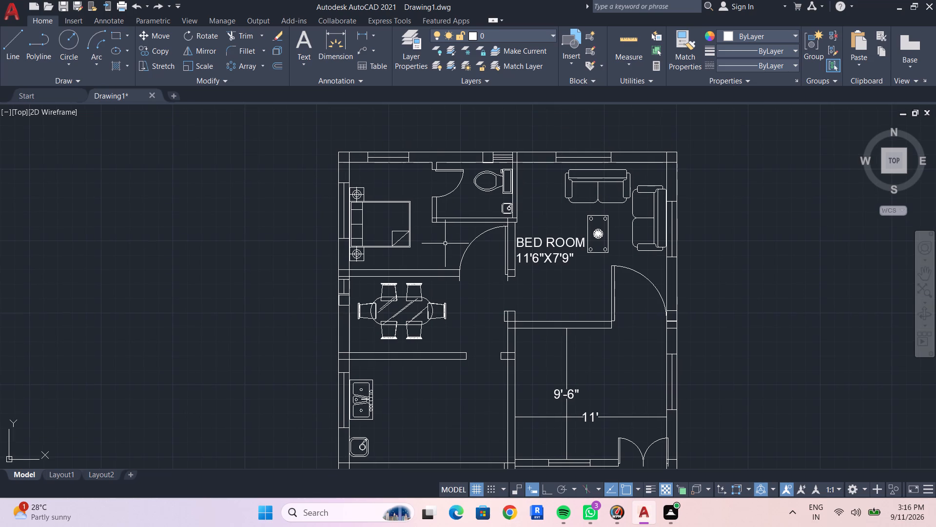
key(ctrl+z)
key(ctrl+z)
key(ctrl+z)
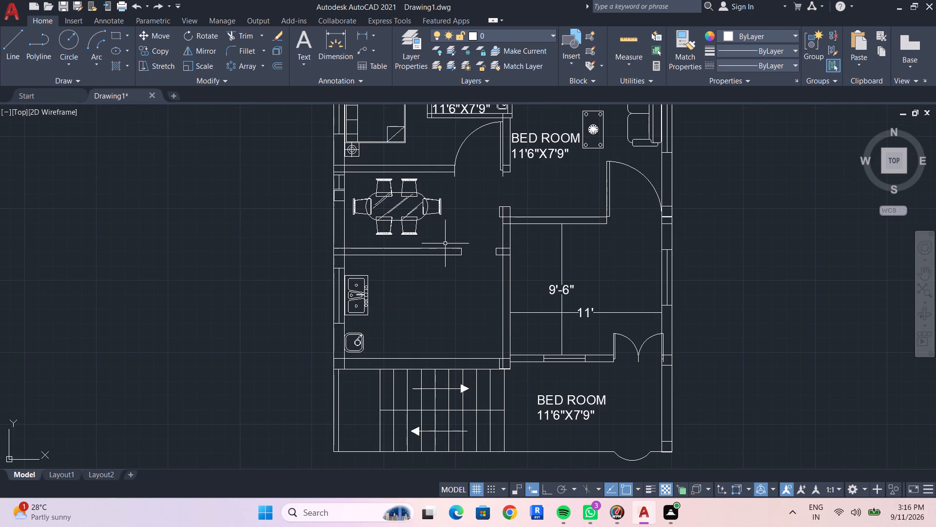
key(ctrl+z)
key(ctrl+z)
key(ctrl+z)
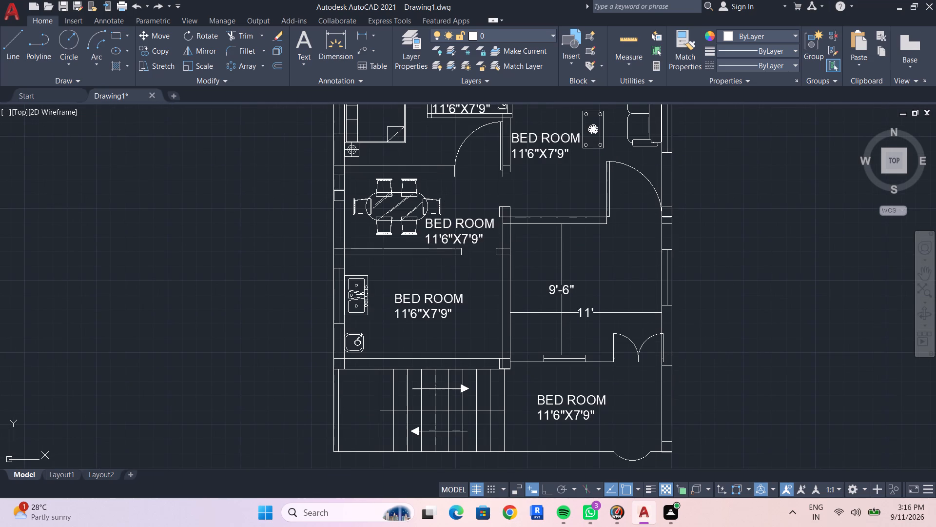
key(ctrl+z)
key(ctrl+z)
key(ctrl+z)
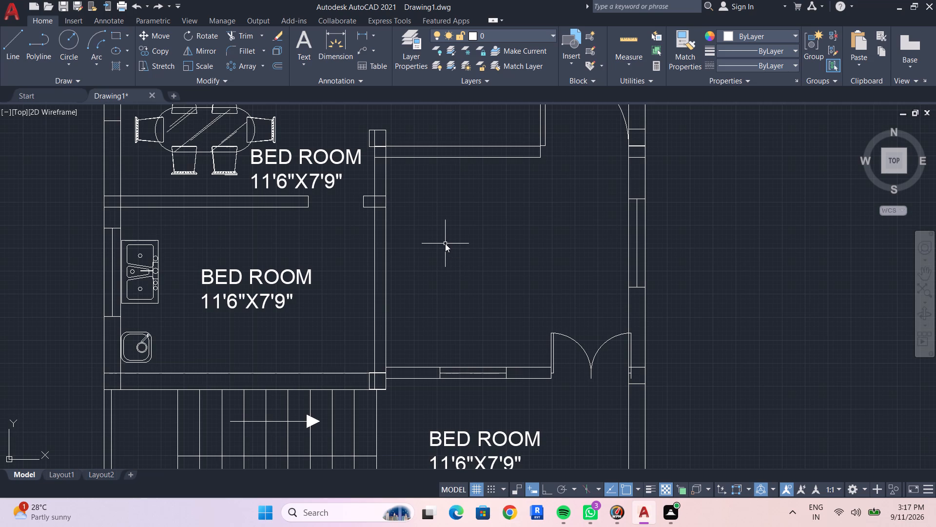
key(ctrl+z)
Replace the name in the label of the room behind the double door with VARANDA, adding a line break after it.
scroll(486, 272, down, 2)
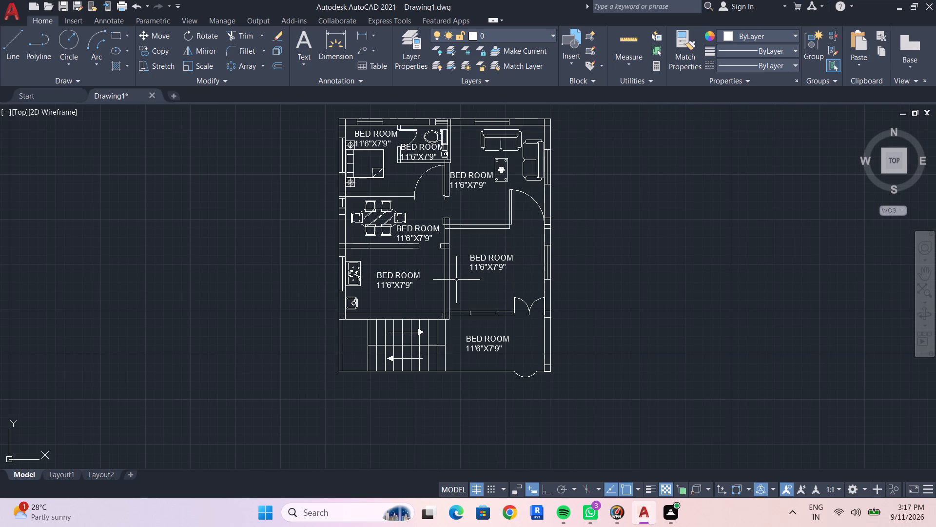
scroll(532, 306, up, 1)
double_click(480, 233)
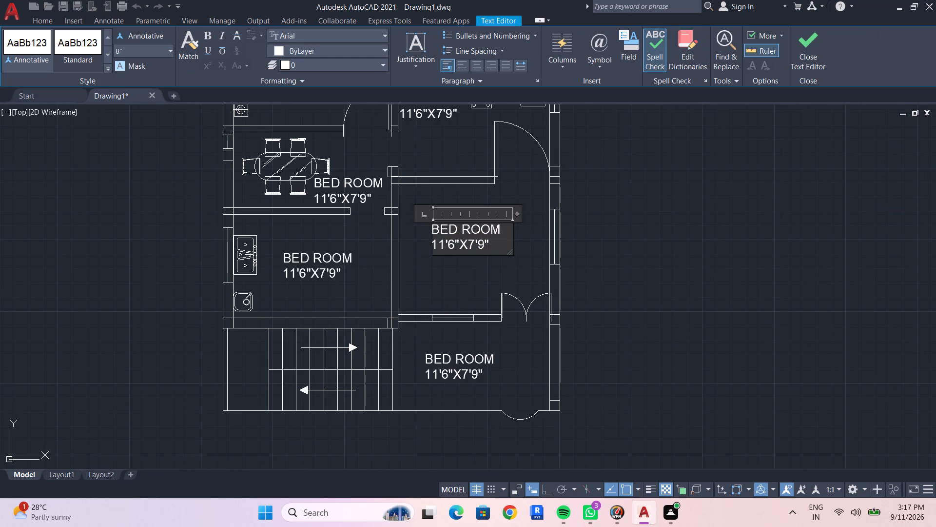
drag(503, 228, 425, 230)
key(v)
text(ARANDA)
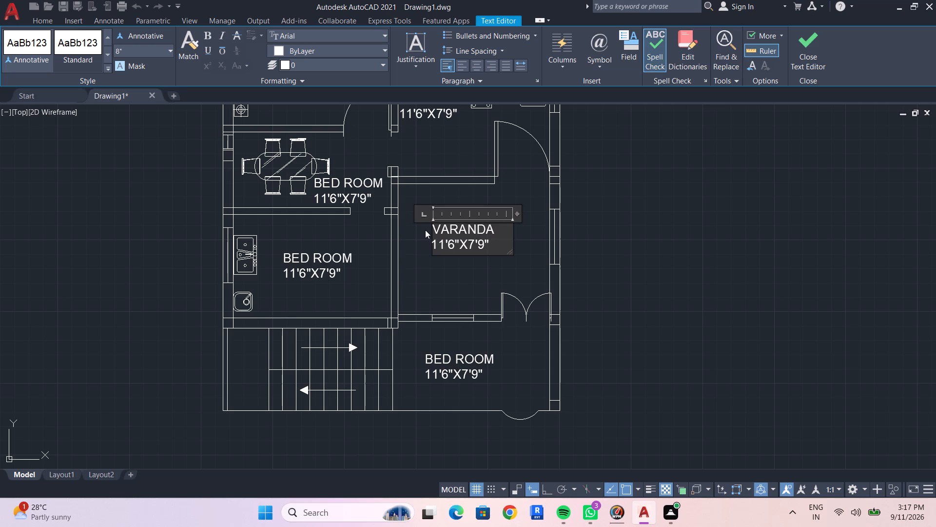
key(Return)
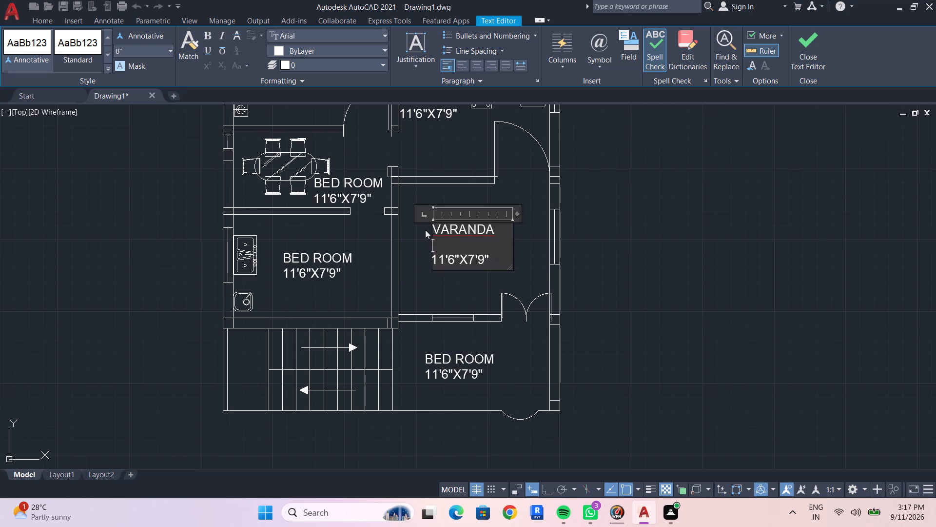
Change the dimensions line of the VARANDA label to 11'X9'6".
click(487, 259)
drag(497, 258, 408, 258)
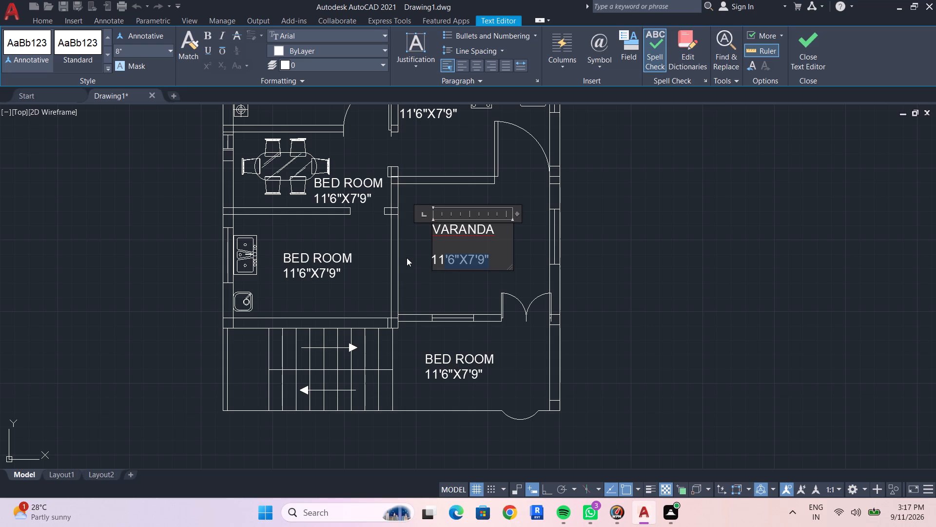
text(11')
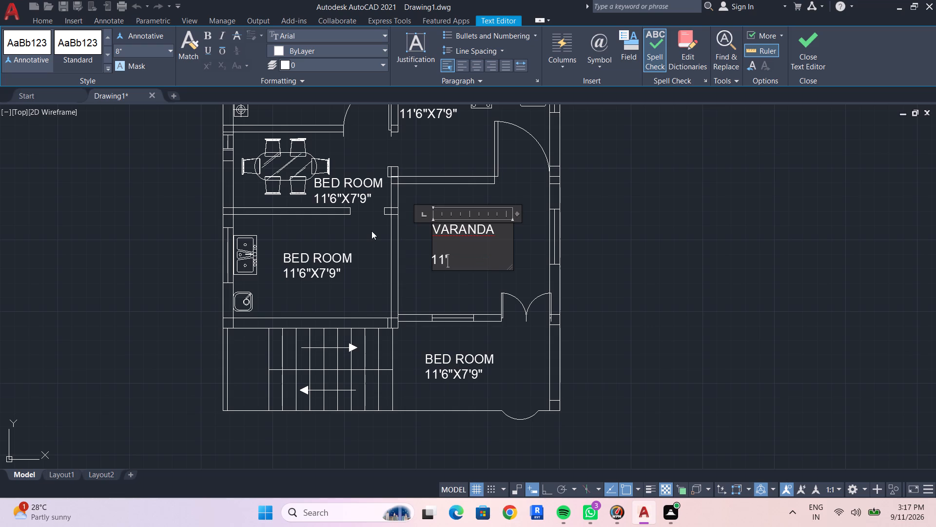
key(x)
text(9'6")
drag(439, 267, 446, 267)
click(503, 280)
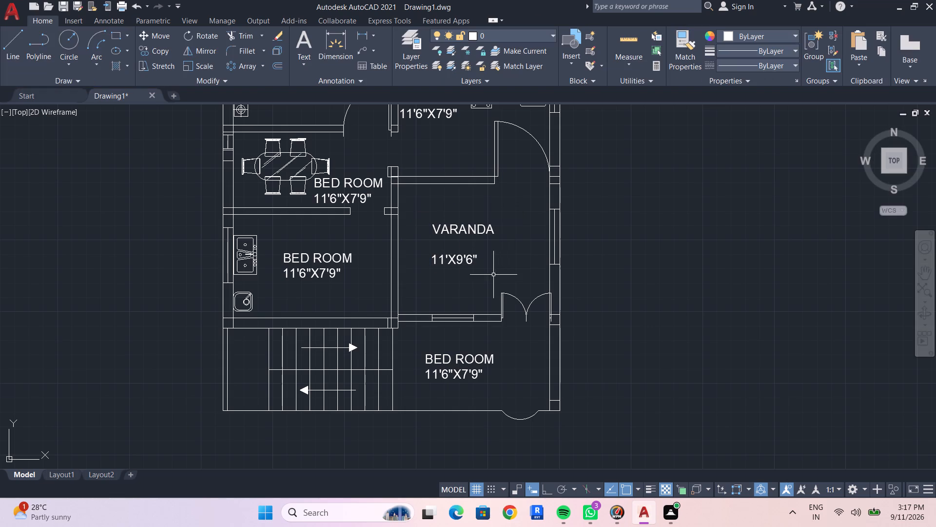
Indent the 11'X9'6" line of the VARANDA label by two spaces and save the text change.
middle_drag(487, 274, 491, 275)
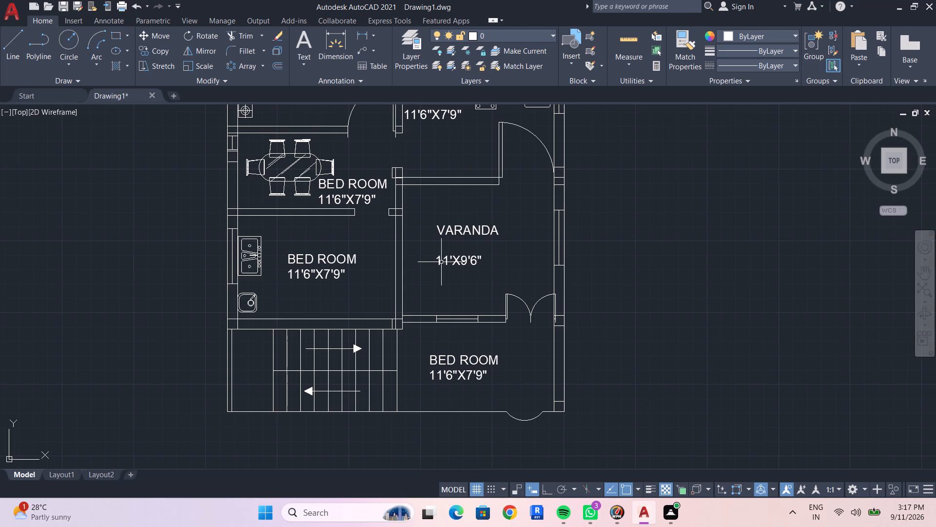
click(452, 261)
click(430, 263)
triple_click(487, 259)
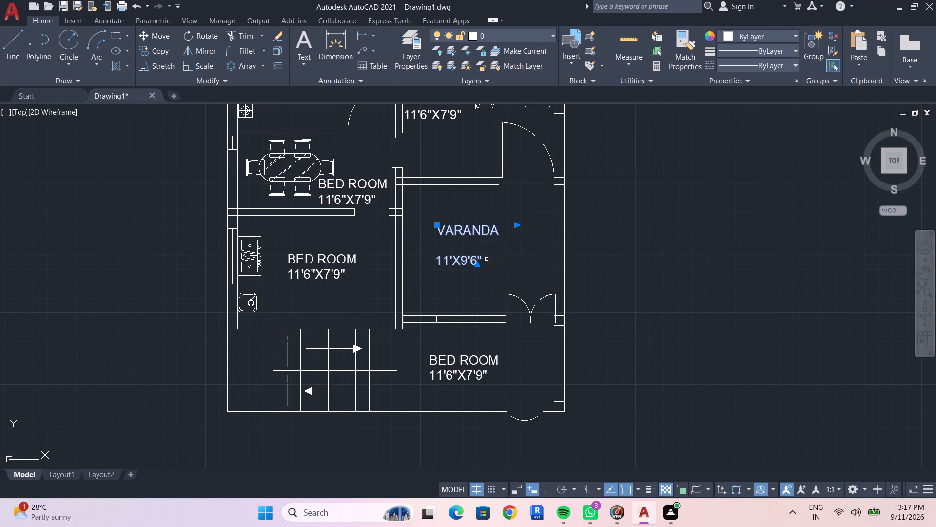
click(487, 259)
double_click(490, 232)
double_click(496, 231)
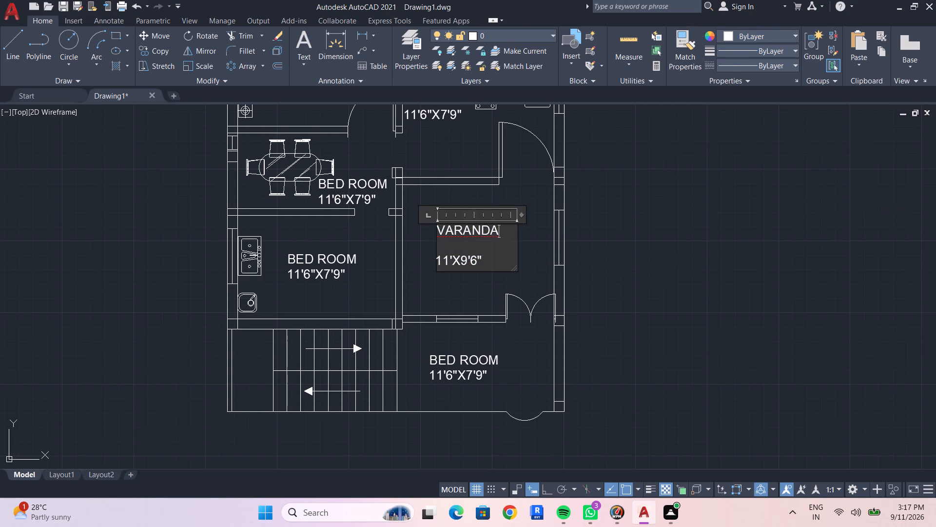
drag(481, 256, 423, 259)
click(502, 254)
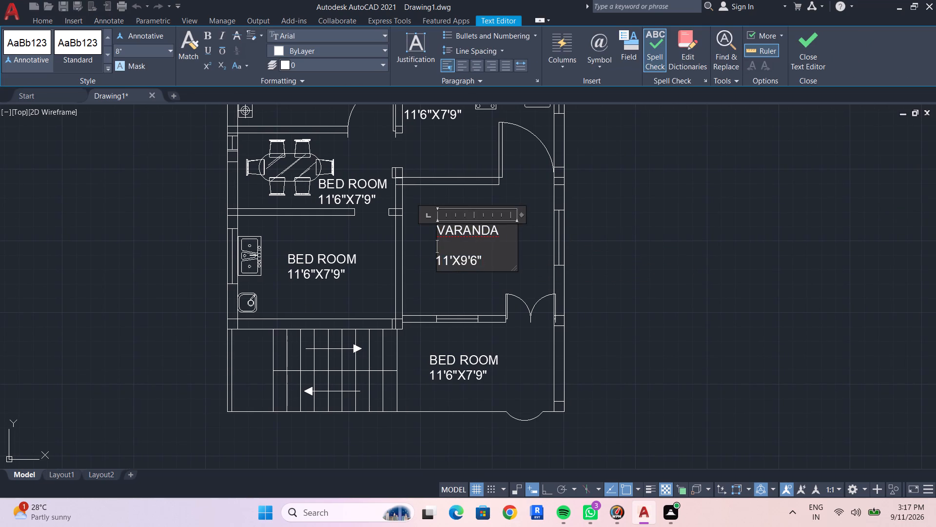
click(500, 254)
click(490, 256)
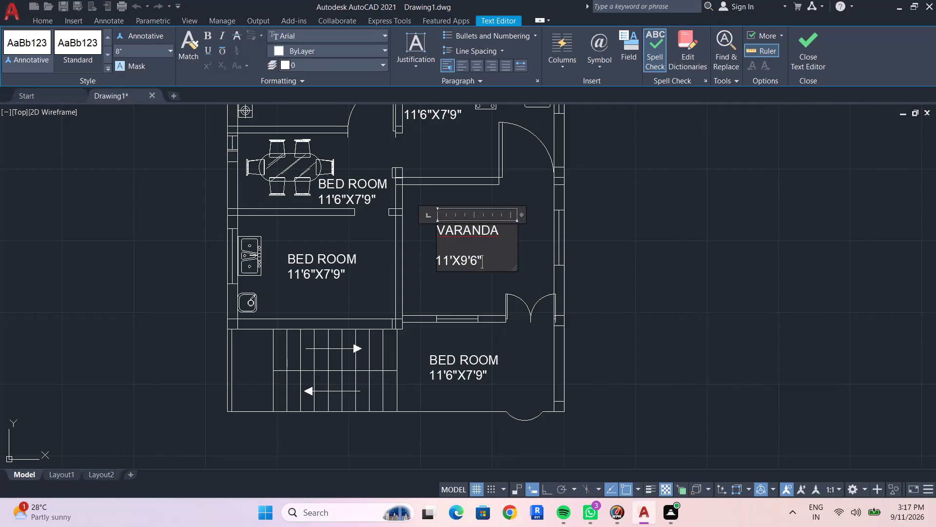
key(Left)
key(Left)
key(Left)
key(Left)
key(Left)
key(Left)
key(Left)
key(Left)
key(Left)
key(Left)
key(Left)
key(Left)
key(Left)
key(Right)
key(Right)
key(Right)
key(Right)
key(Right)
key(space)
key(space)
key(space)
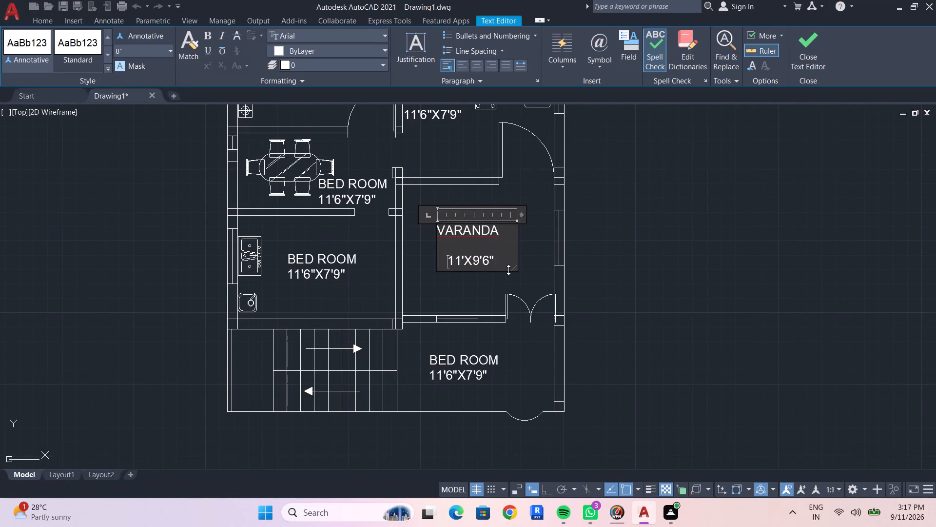
key(BackSpace)
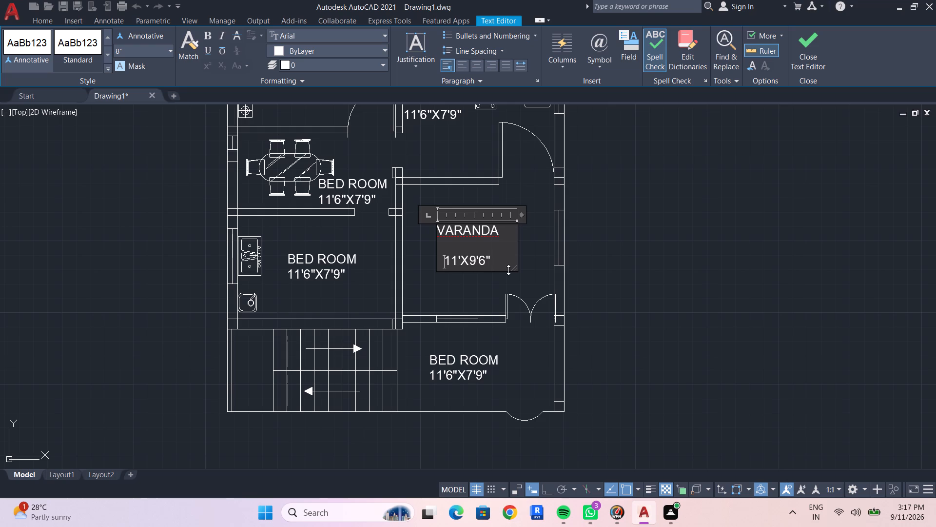
key(Escape)
click(496, 255)
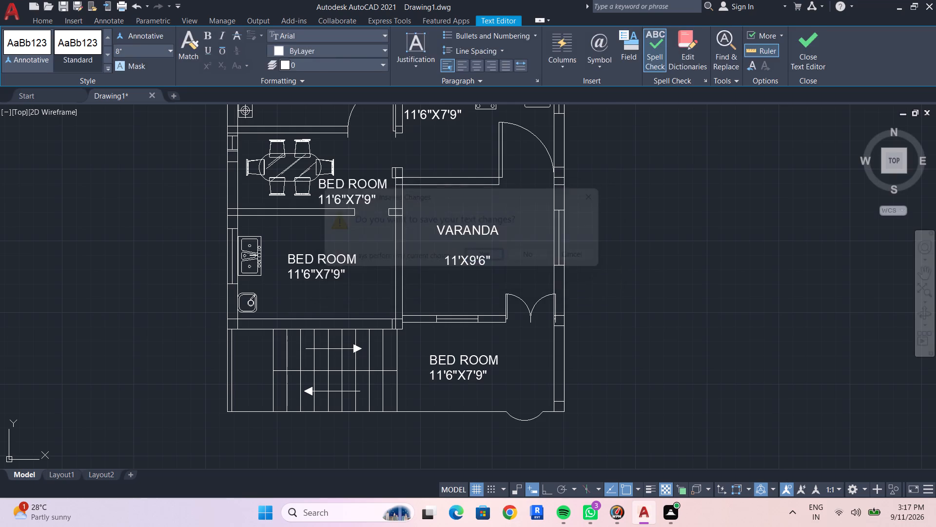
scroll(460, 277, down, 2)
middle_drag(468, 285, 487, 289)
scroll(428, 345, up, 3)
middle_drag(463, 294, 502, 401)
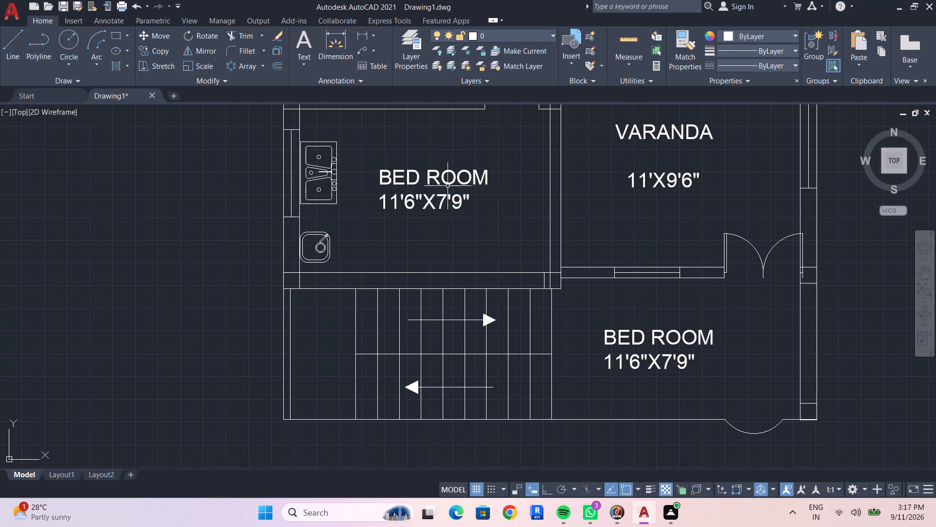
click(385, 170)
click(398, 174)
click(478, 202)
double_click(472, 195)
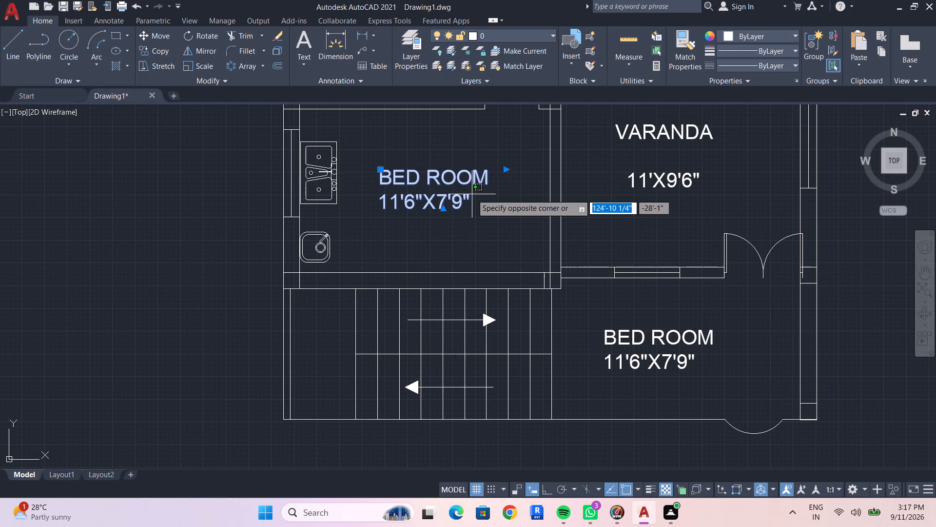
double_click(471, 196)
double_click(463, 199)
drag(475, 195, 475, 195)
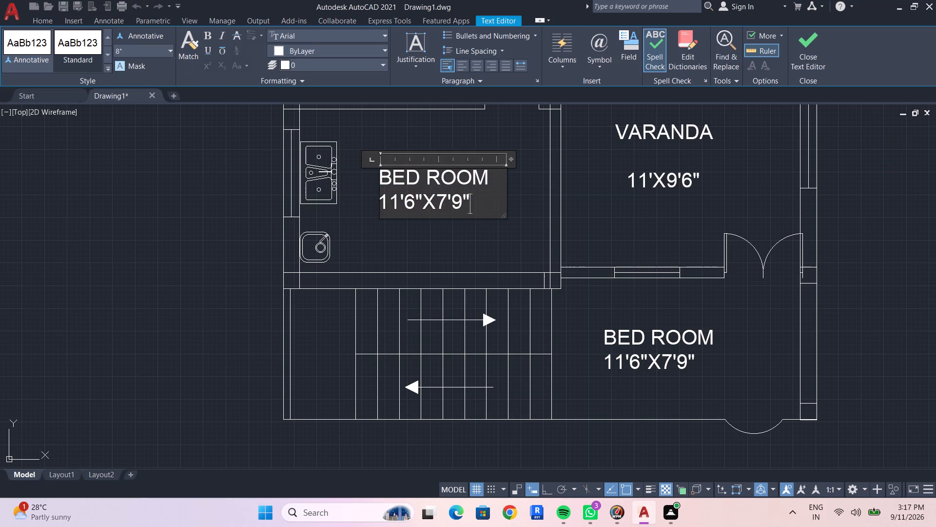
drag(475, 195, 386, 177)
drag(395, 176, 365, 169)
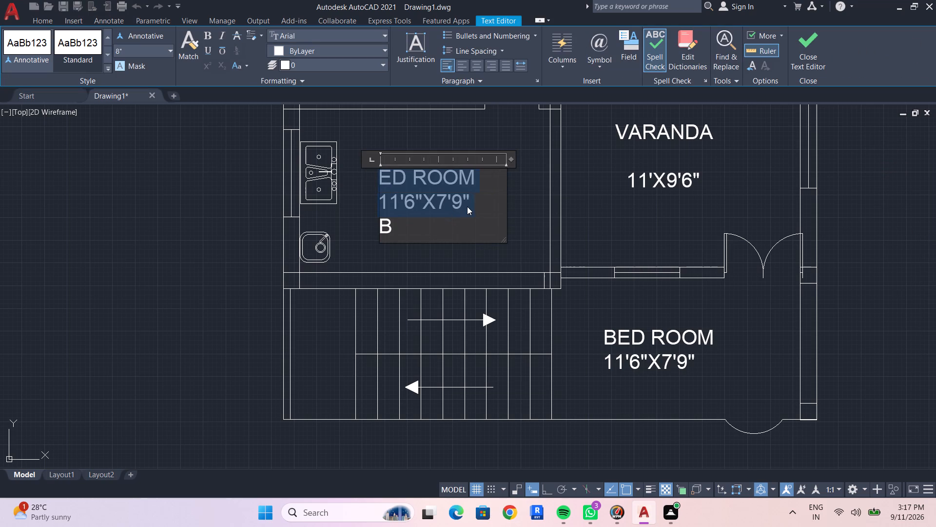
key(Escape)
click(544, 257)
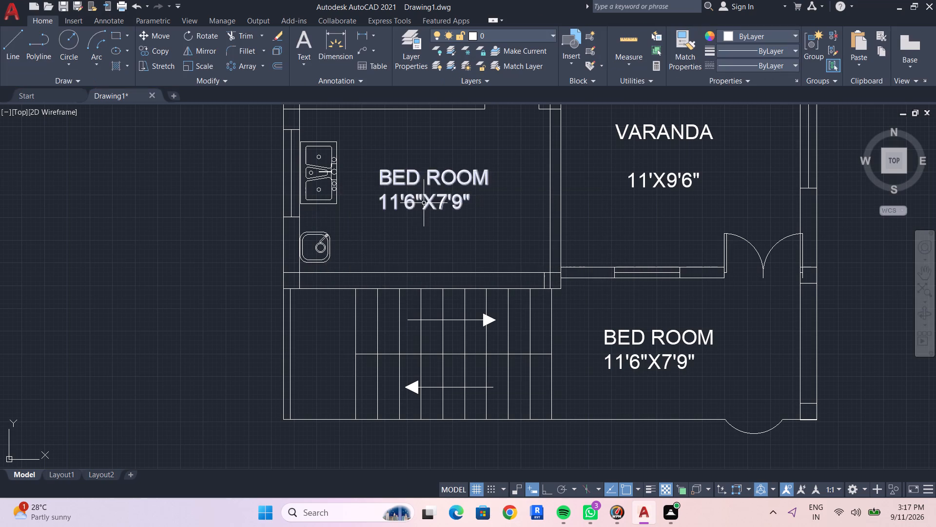
Replace the entire BED ROOM label in the room with the sinks above the staircase with KITCHEN, followed by a line break.
click(455, 199)
click(485, 203)
drag(485, 203, 396, 175)
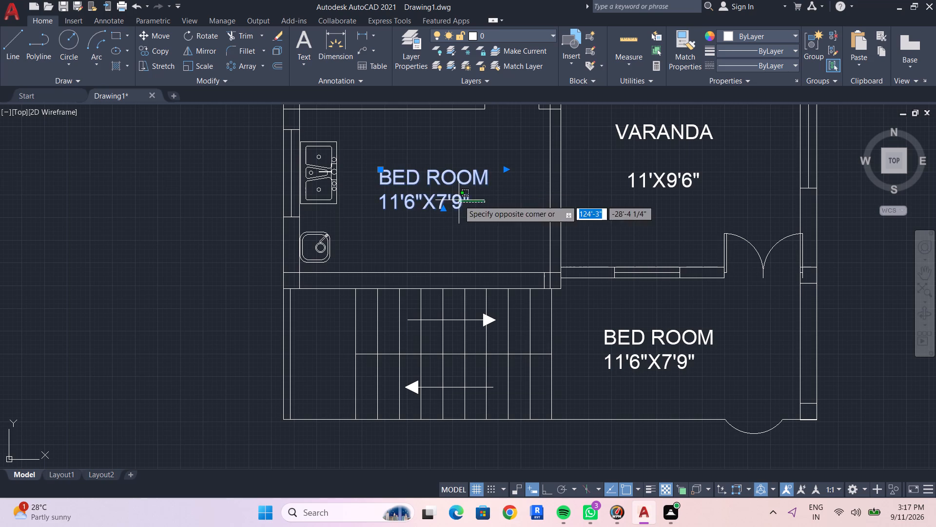
click(470, 202)
double_click(471, 199)
click(472, 200)
click(459, 195)
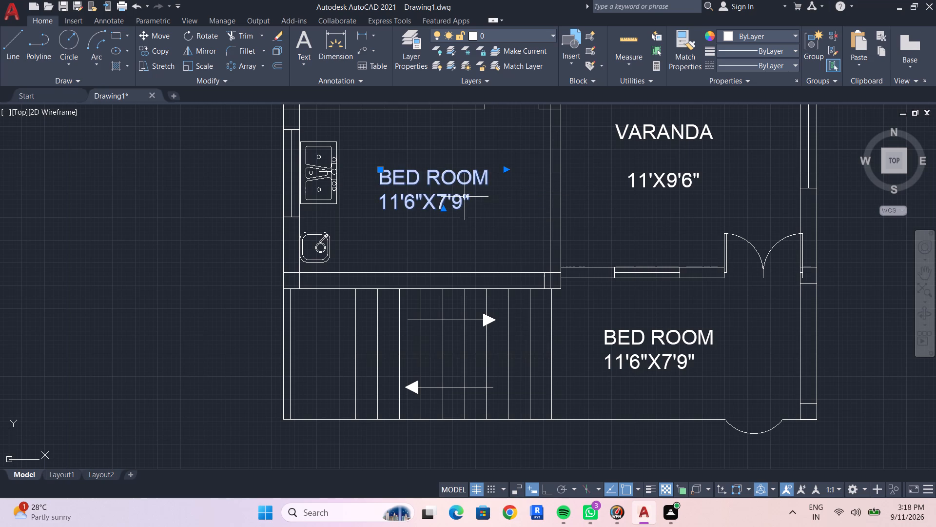
double_click(469, 198)
drag(476, 195, 384, 196)
key(Escape)
triple_click(462, 201)
click(479, 198)
drag(479, 198, 389, 173)
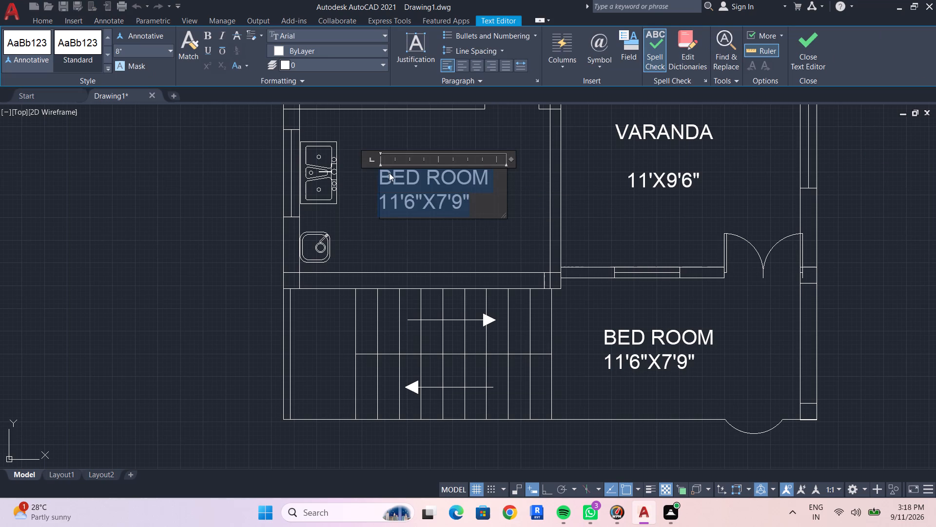
text(KI)
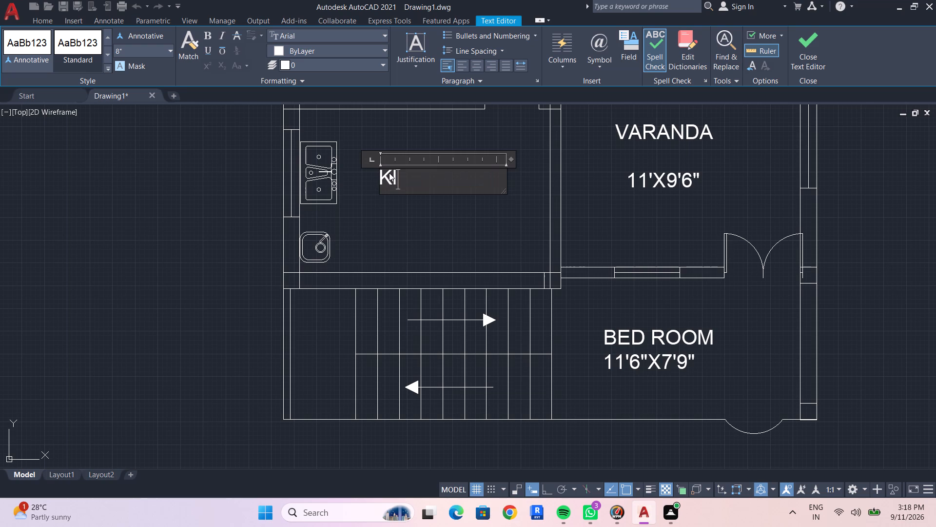
text(TCJ)
key(BackSpace)
text(HEN)
key(space)
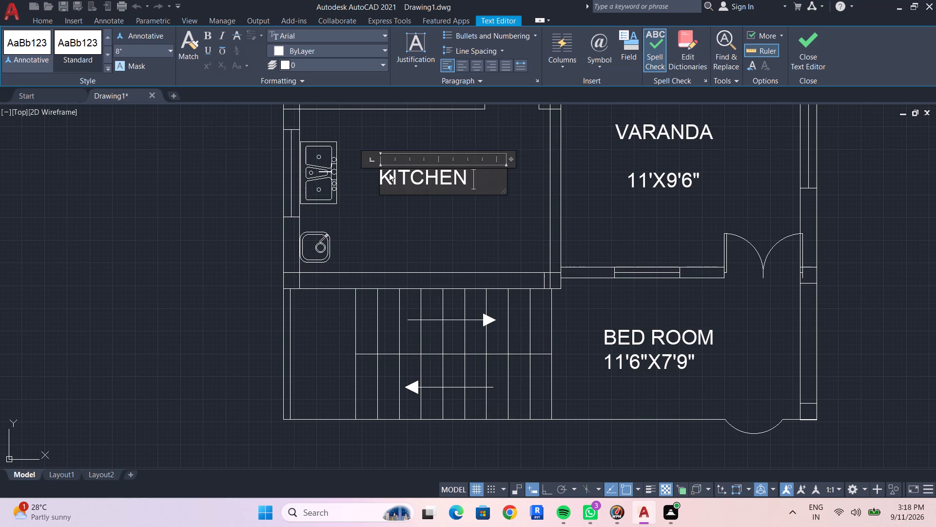
key(Return)
Enter 11'6"x7'6" as the dimensions line of the KITCHEN label and finish editing it.
text(11;)
key(BackSpace)
text('6)
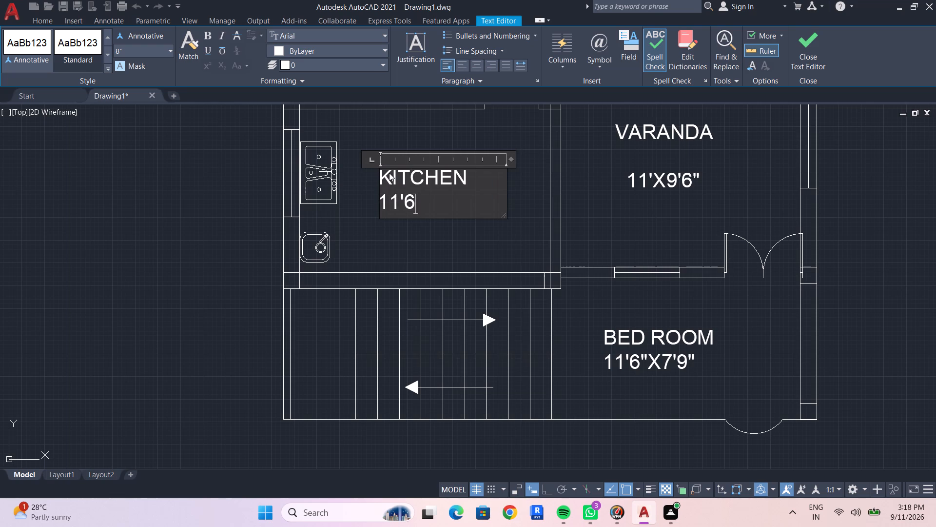
key(BackSpace)
key(shift+quotedbl)
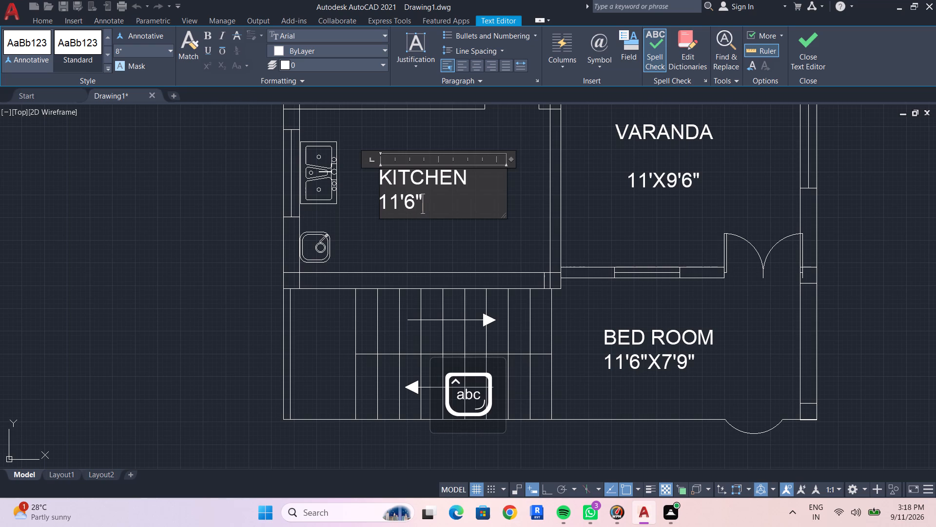
key(x)
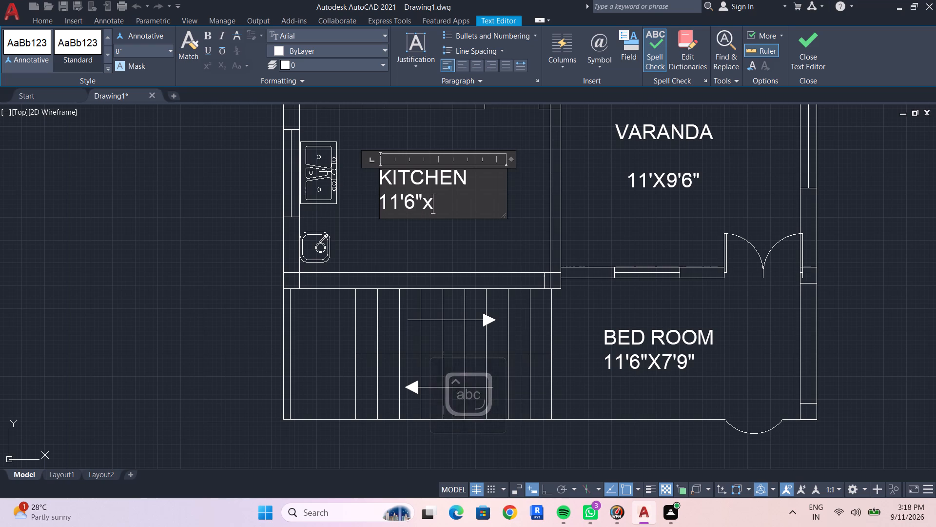
text(7'6")
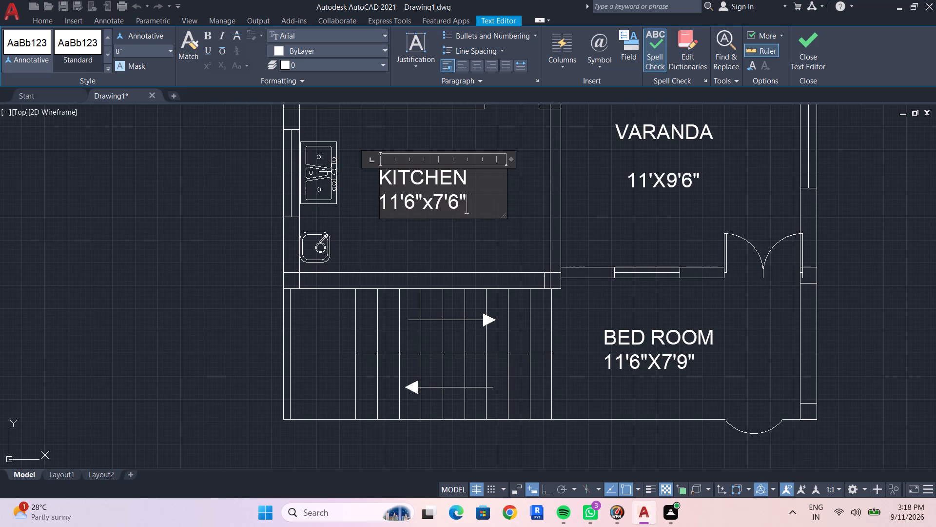
click(505, 242)
Replace the entire BED ROOM label beside the dining table with DINNING, followed by a line break.
middle_drag(507, 263, 498, 462)
click(479, 259)
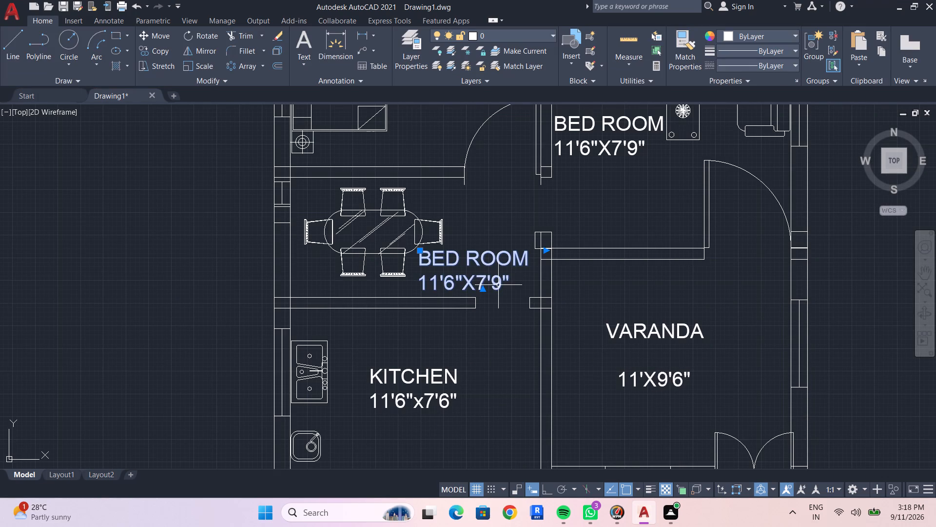
double_click(499, 285)
click(515, 281)
drag(515, 281, 445, 264)
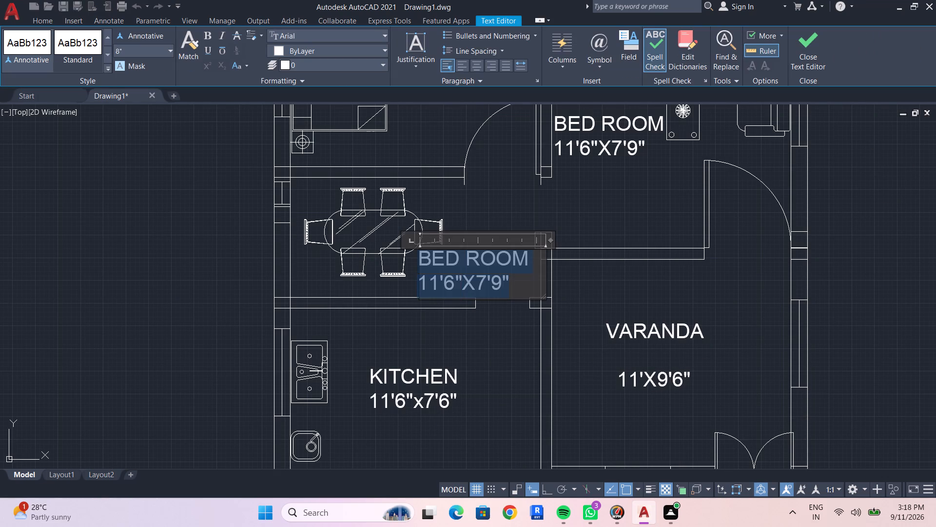
drag(445, 264, 441, 263)
text(dinning)
key(BackSpace)
key(BackSpace)
key(BackSpace)
key(BackSpace)
key(BackSpace)
key(BackSpace)
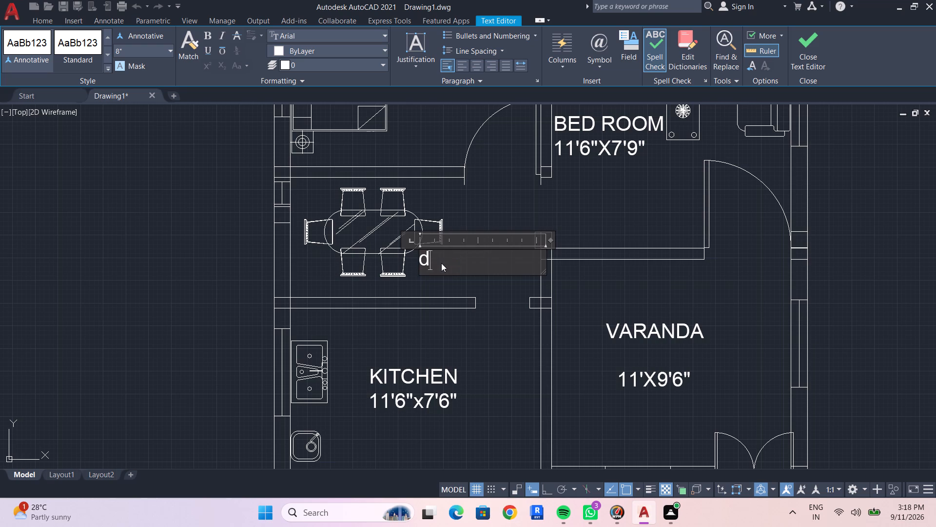
key(BackSpace)
key(d)
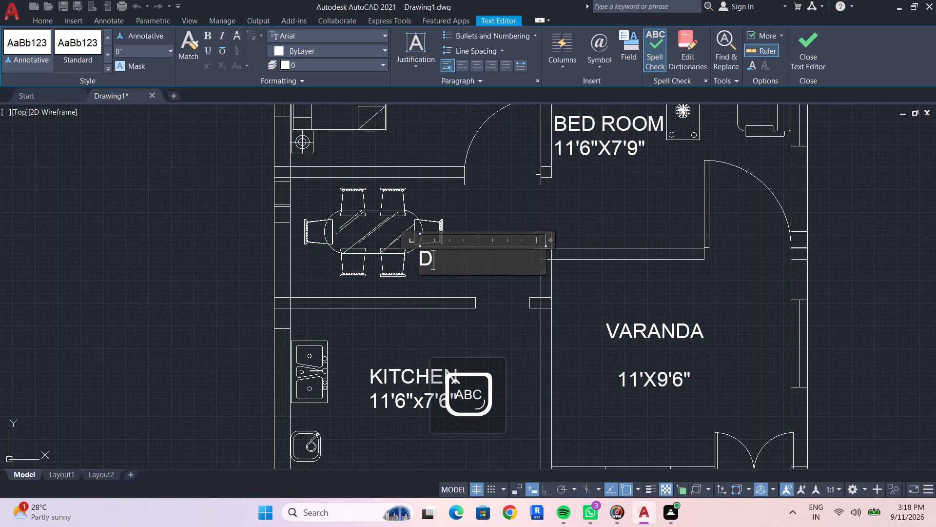
text(INNING)
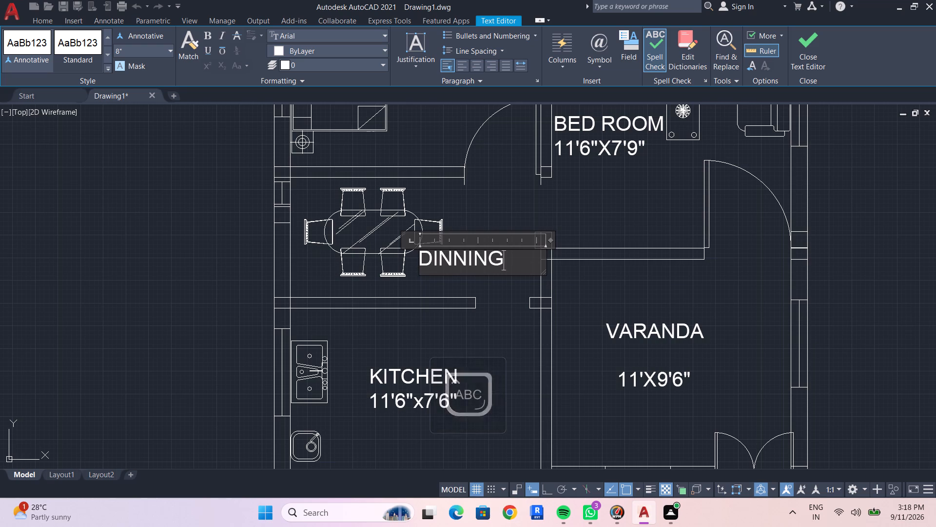
key(Return)
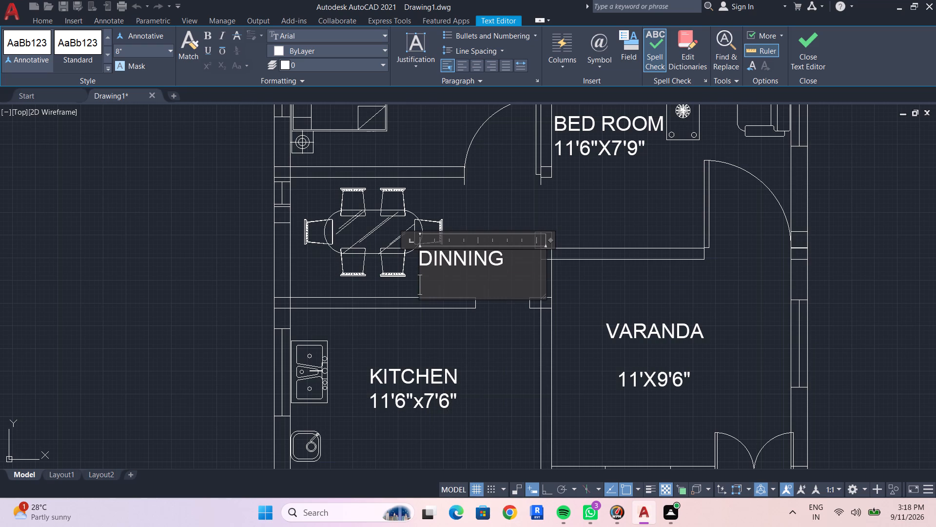
Enter 11'6"X5' as the dimensions line of the DINNING label and finish editing it.
text(11'6")
key(x)
key(5)
key(apostrophe)
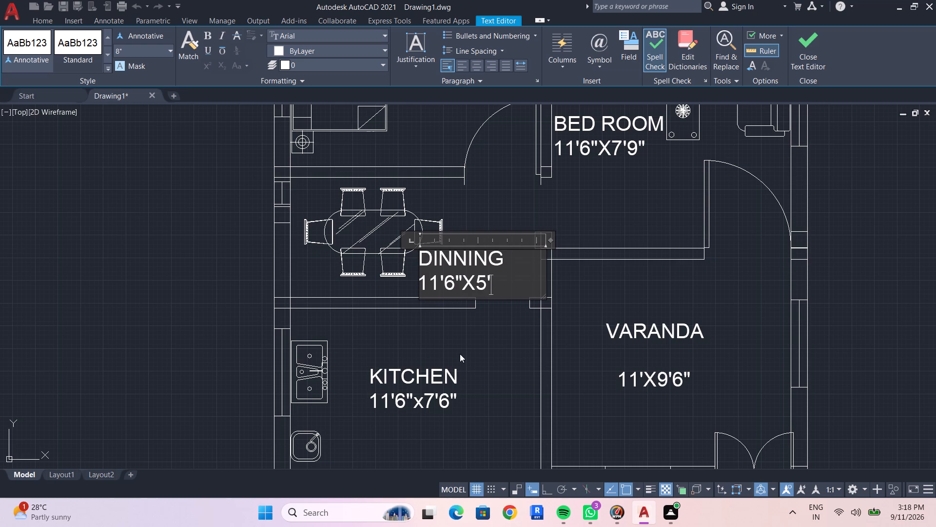
click(477, 337)
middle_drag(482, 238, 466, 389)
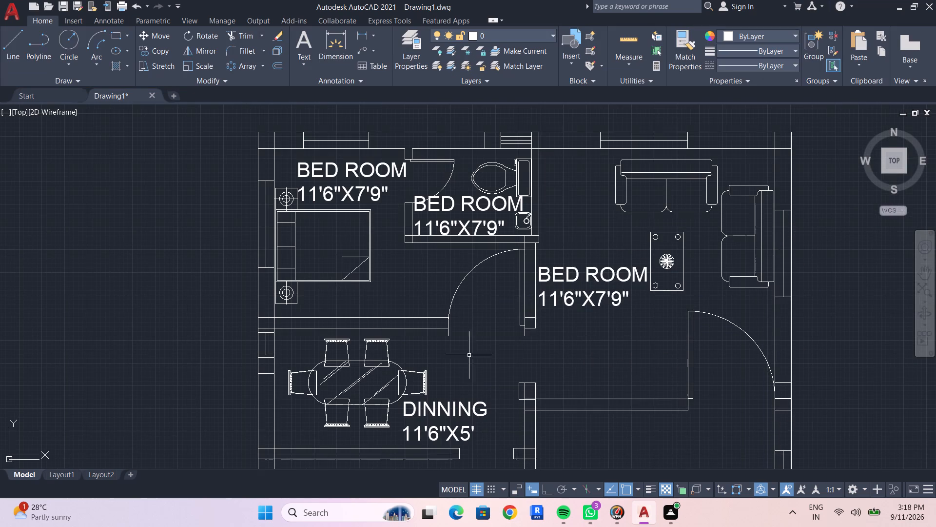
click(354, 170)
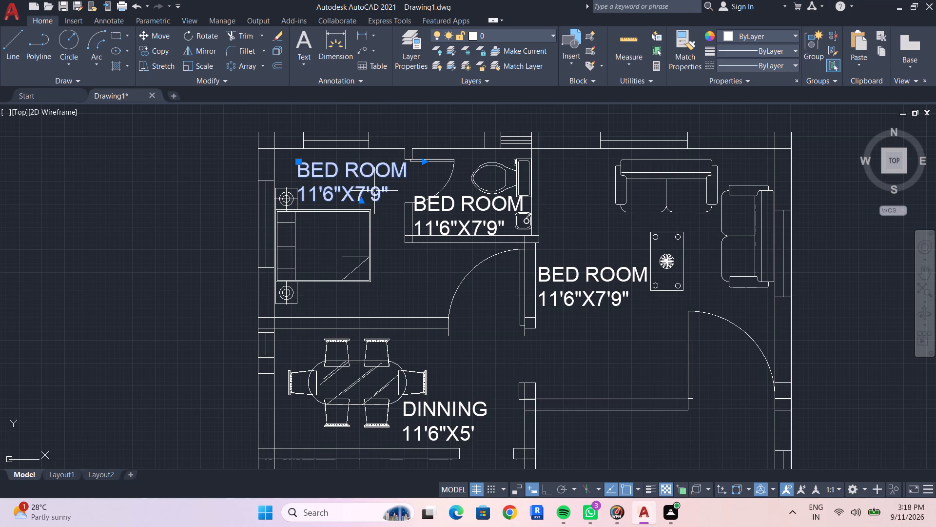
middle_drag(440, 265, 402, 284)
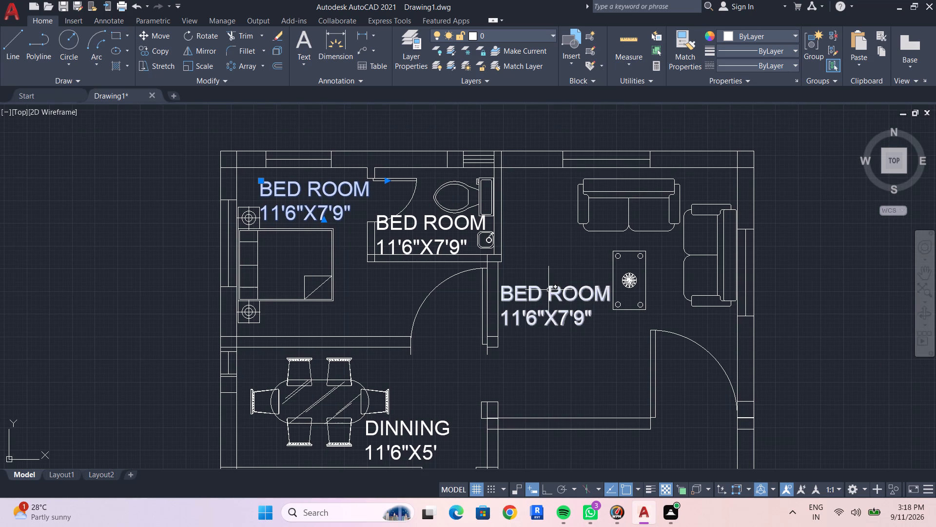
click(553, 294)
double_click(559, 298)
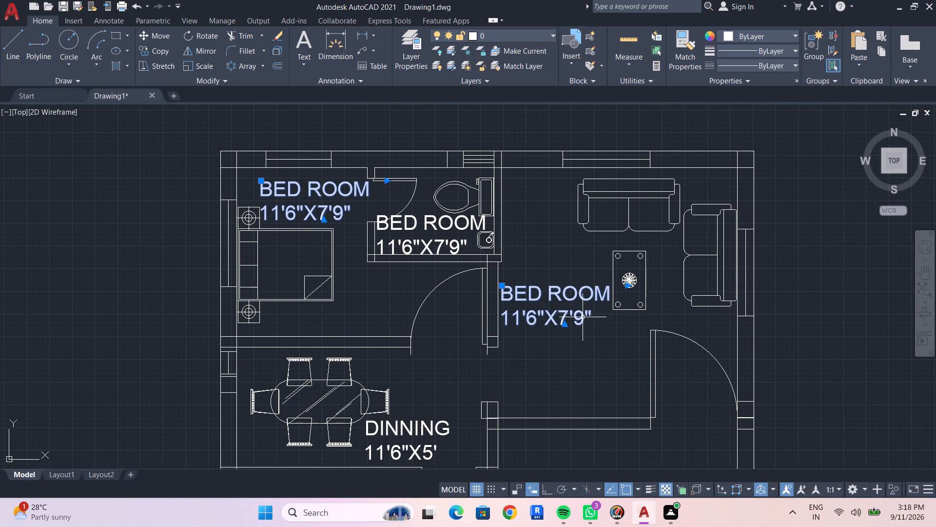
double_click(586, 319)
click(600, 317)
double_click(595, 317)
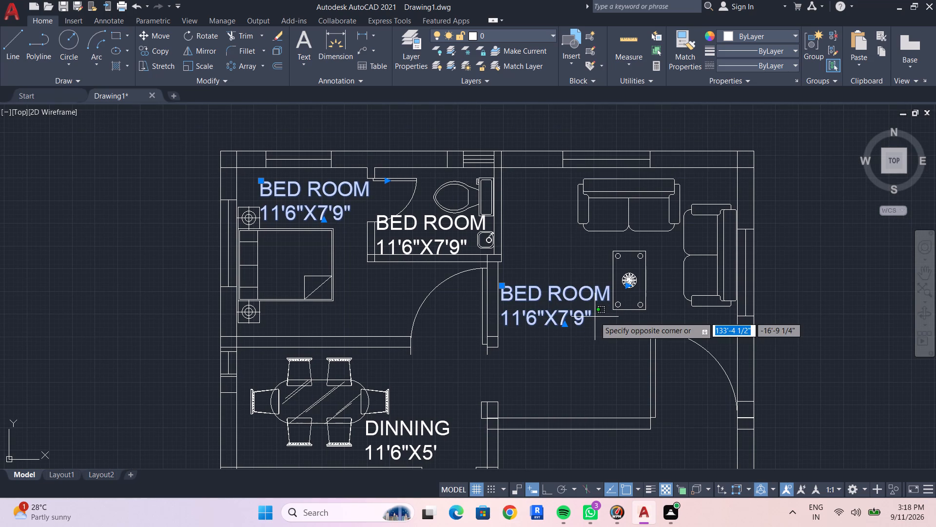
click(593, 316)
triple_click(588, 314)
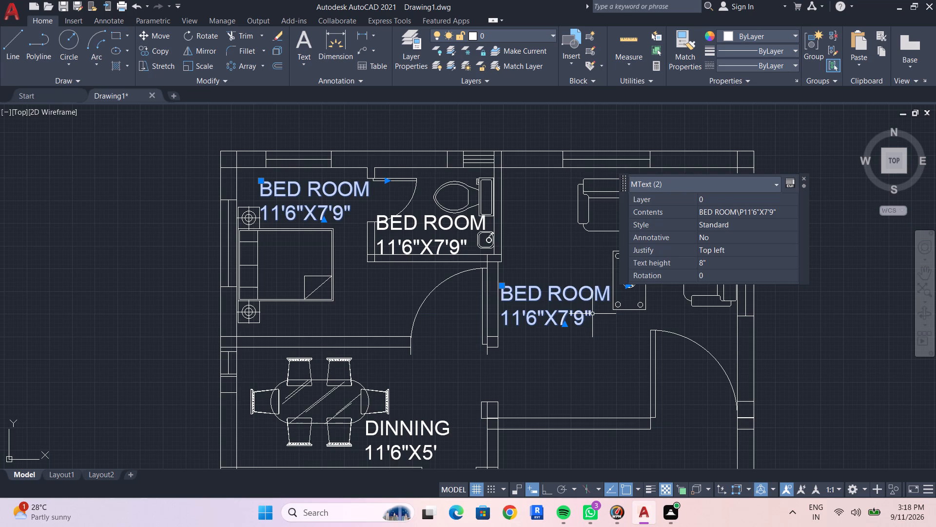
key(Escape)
Replace the entire BED ROOM label in the room with the sofas with HALL, followed by a line break.
triple_click(592, 314)
drag(591, 312, 538, 313)
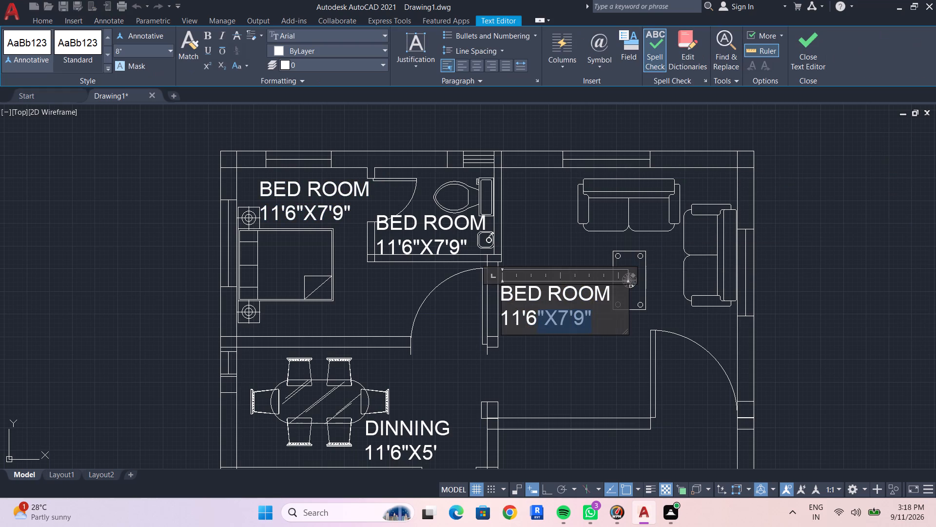
drag(538, 313, 506, 290)
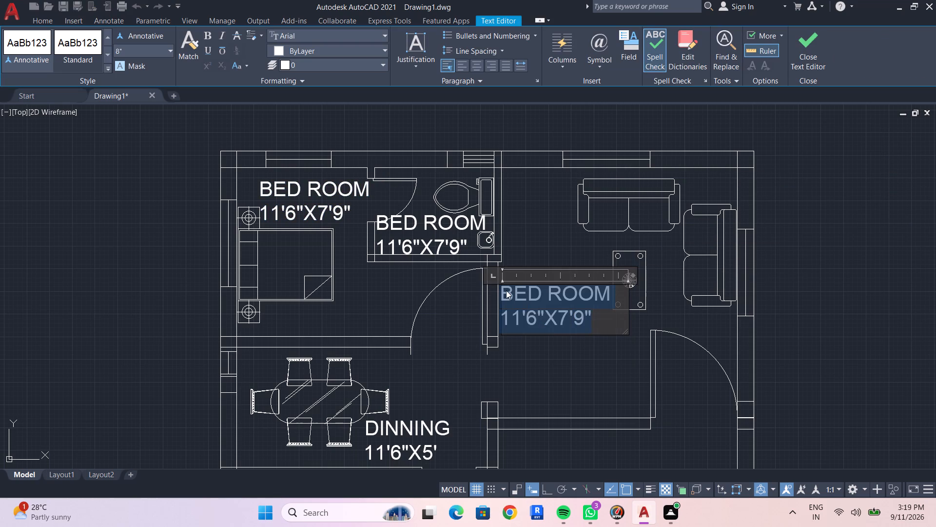
text(HALL)
key(Return)
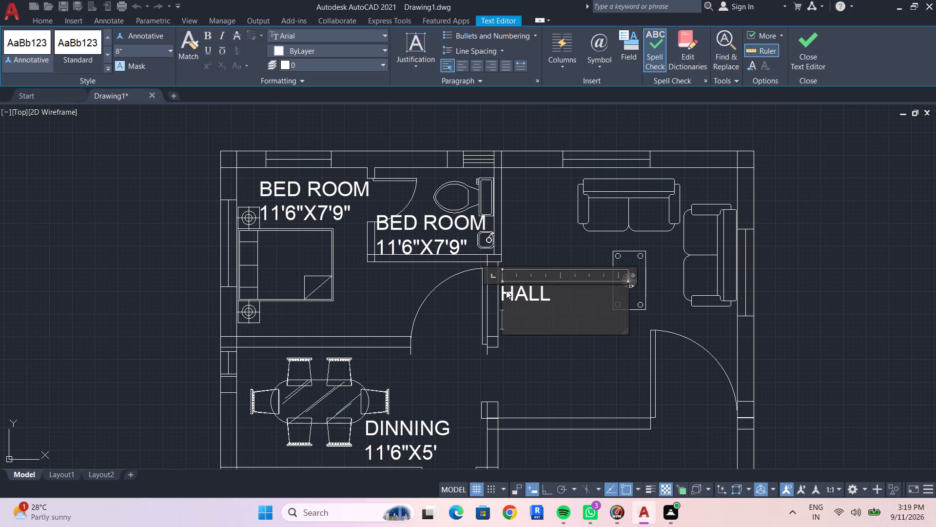
Enter 11'X11'6" as the dimensions line of the HALL label and finish editing it.
text(11')
key(x)
key(1)
text(2'6")
key(BackSpace)
key(BackSpace)
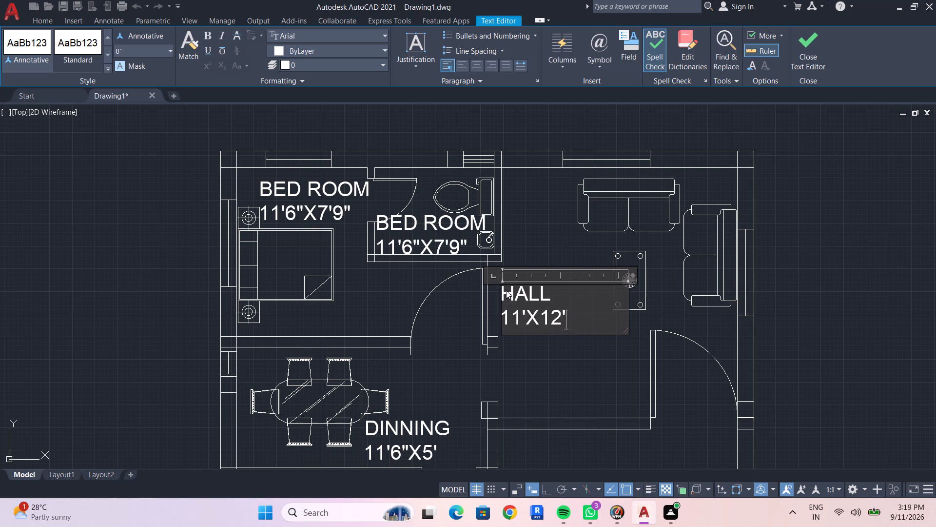
key(BackSpace)
key(BackSpace)
text(1")
key(BackSpace)
key(apostrophe)
text(6")
click(543, 364)
key(Escape)
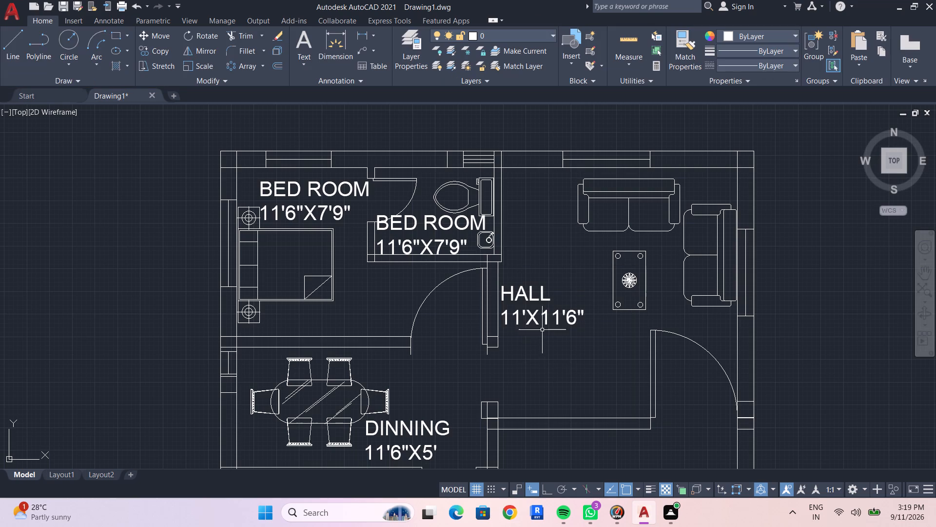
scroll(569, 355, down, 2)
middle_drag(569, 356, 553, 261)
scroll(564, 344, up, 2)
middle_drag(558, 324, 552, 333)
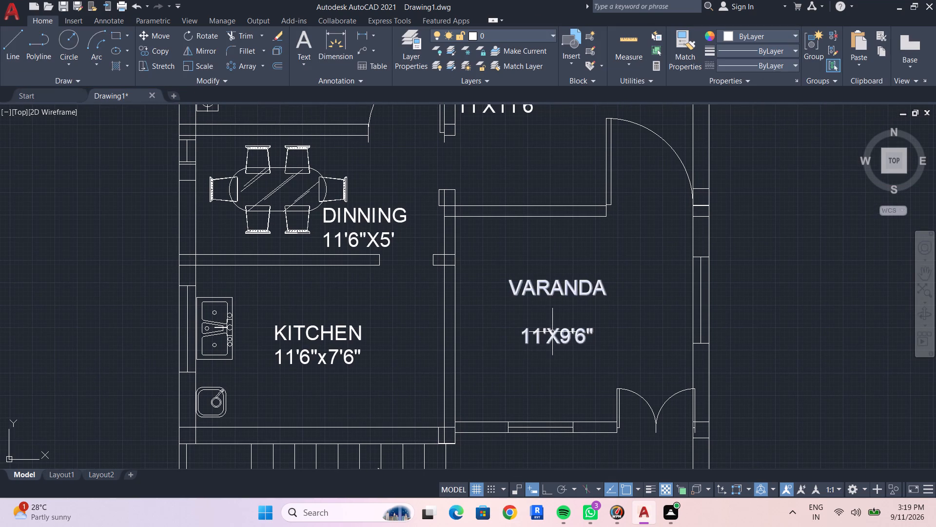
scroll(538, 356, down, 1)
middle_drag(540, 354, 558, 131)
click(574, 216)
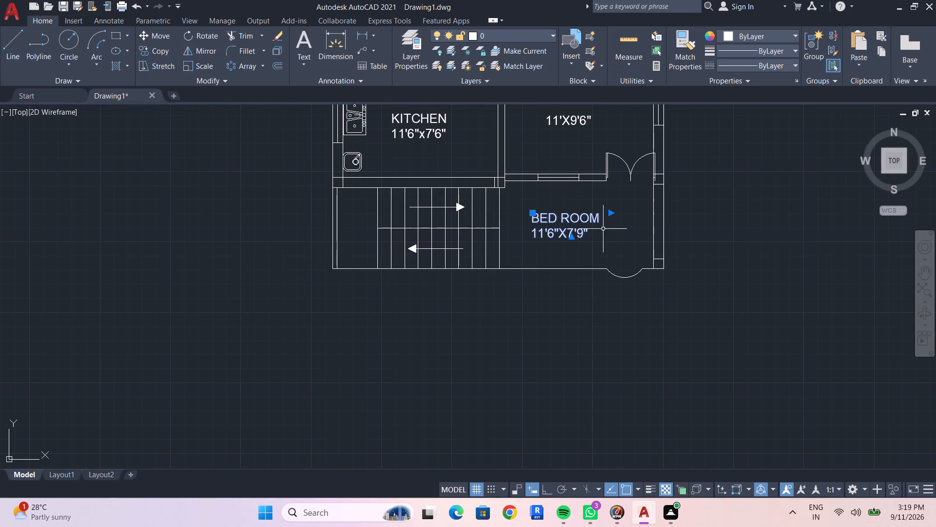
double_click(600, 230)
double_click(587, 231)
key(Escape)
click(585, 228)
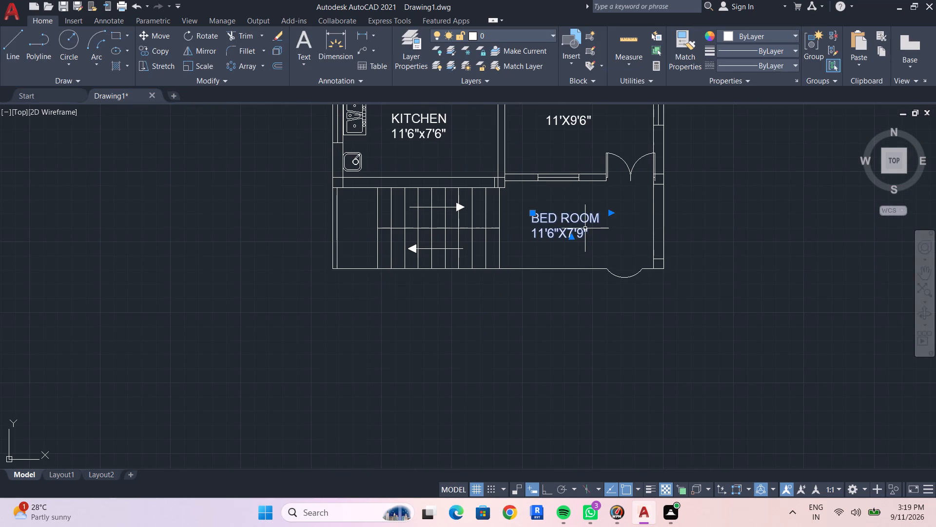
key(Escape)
Replace the entire BED ROOM label in the space beside the staircase with PORTICO and finish editing it.
click(579, 218)
double_click(588, 233)
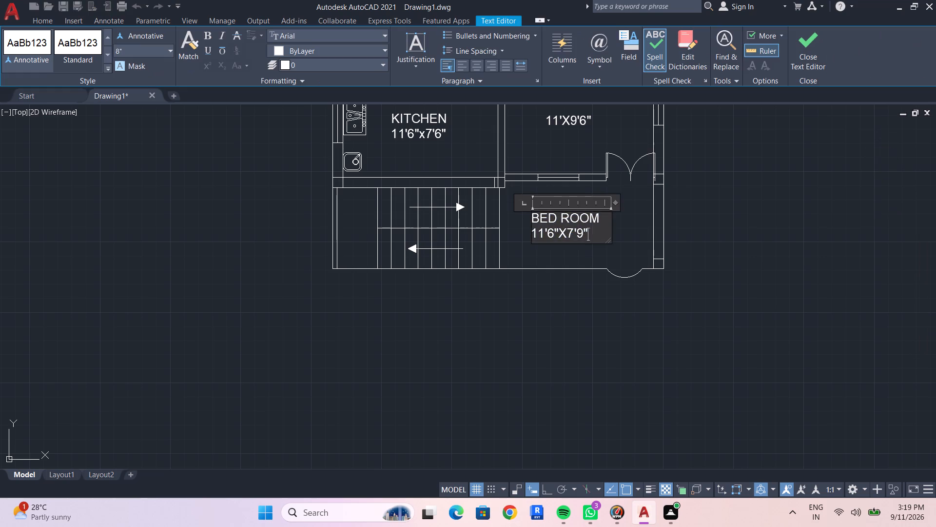
drag(587, 233, 521, 215)
key(p)
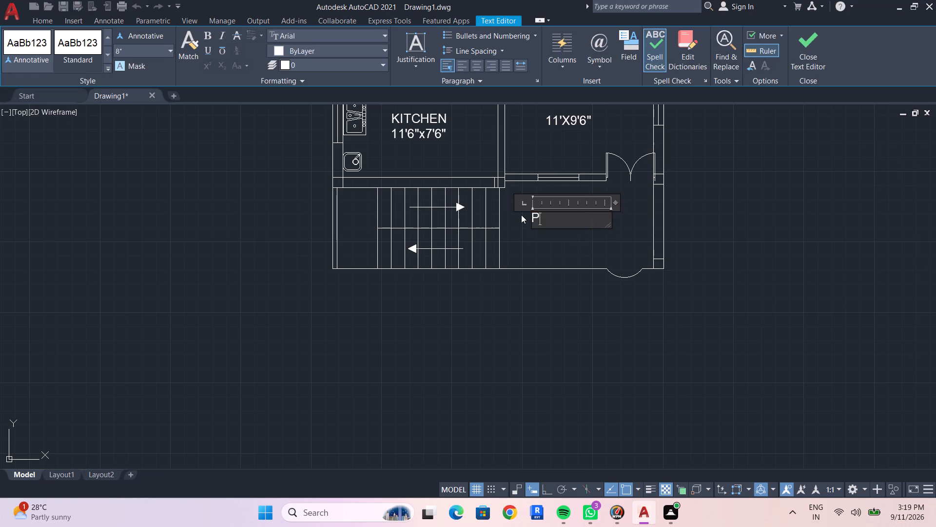
text(ORTICP)
key(BackSpace)
key(o)
click(543, 250)
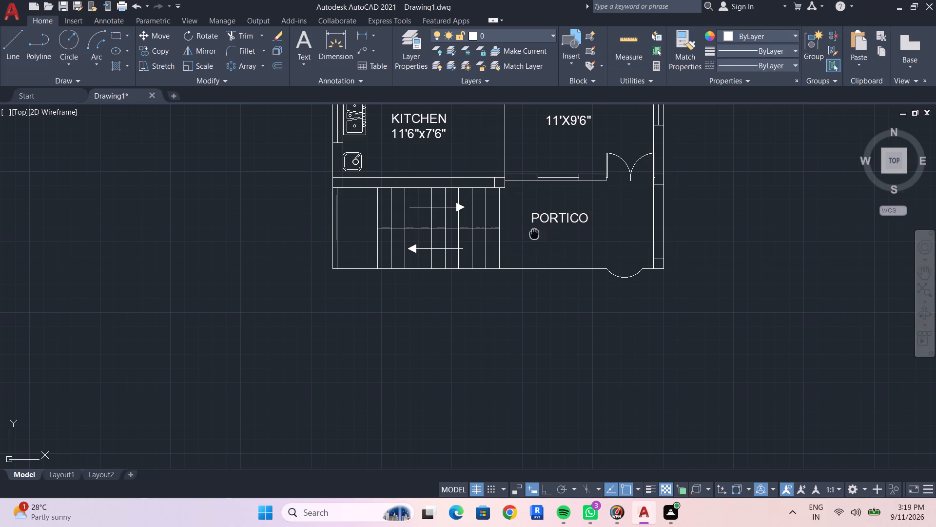
Add a multiline text label UP beside the staircase, level with the upper stair arrow, and save the text.
middle_click(534, 232)
scroll(534, 234, up, 1)
middle_drag(519, 242, 519, 254)
scroll(514, 243, up, 2)
text(T)
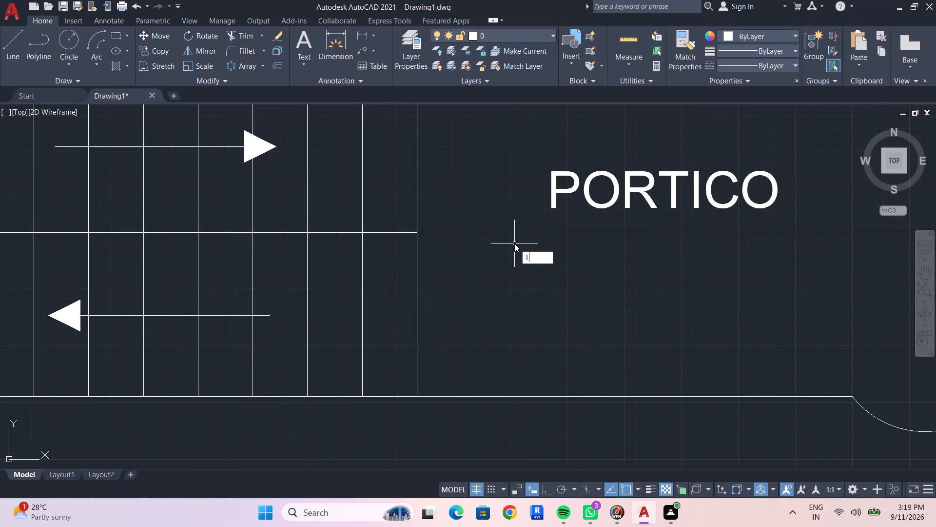
key(space)
drag(440, 147, 445, 147)
click(492, 145)
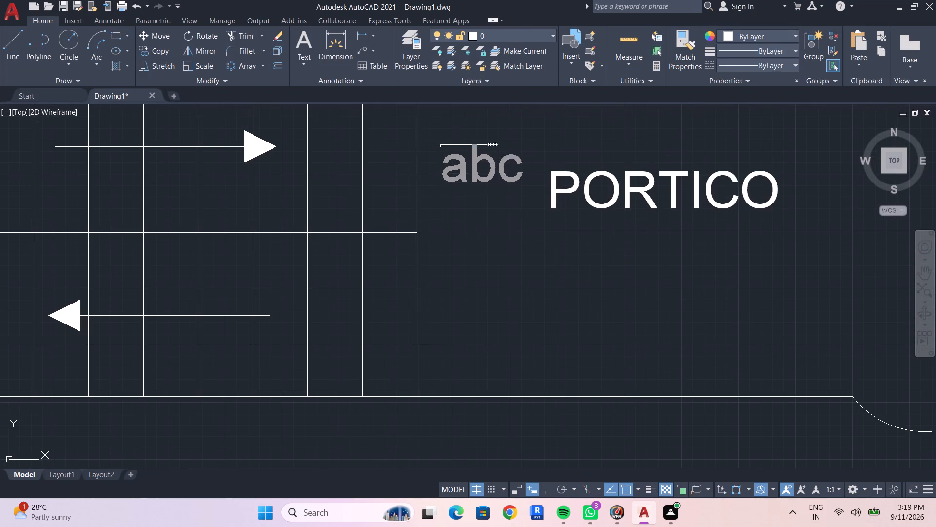
text(UP)
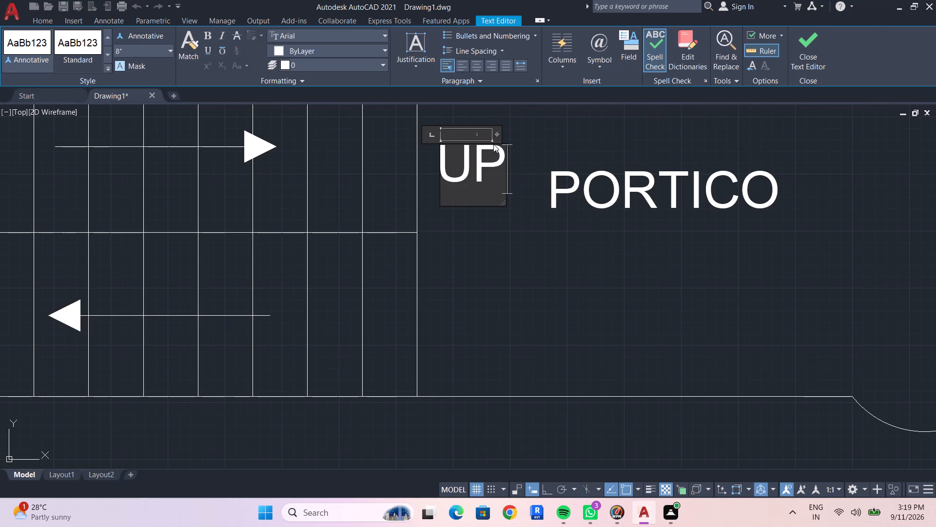
key(Escape)
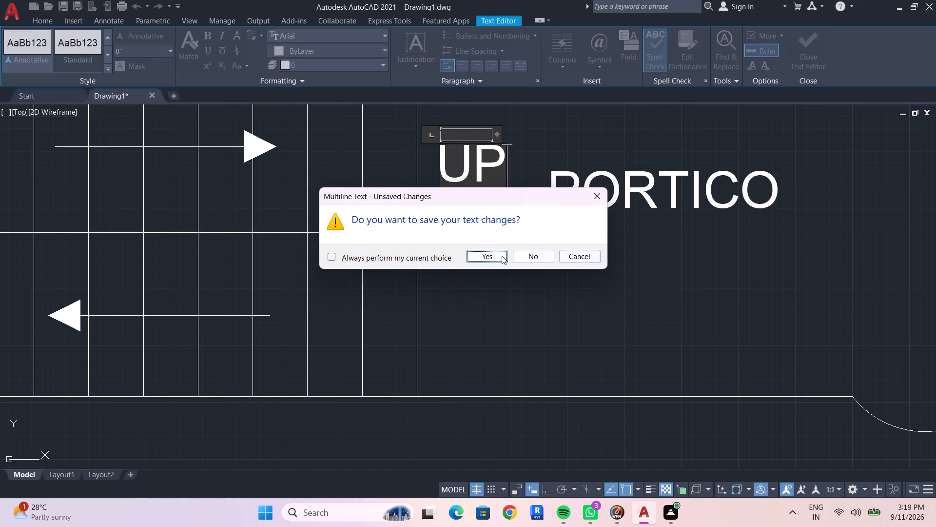
click(501, 256)
Copy the UP label straight down with Ortho on, placing the copy level with the lower stair arrow.
click(478, 176)
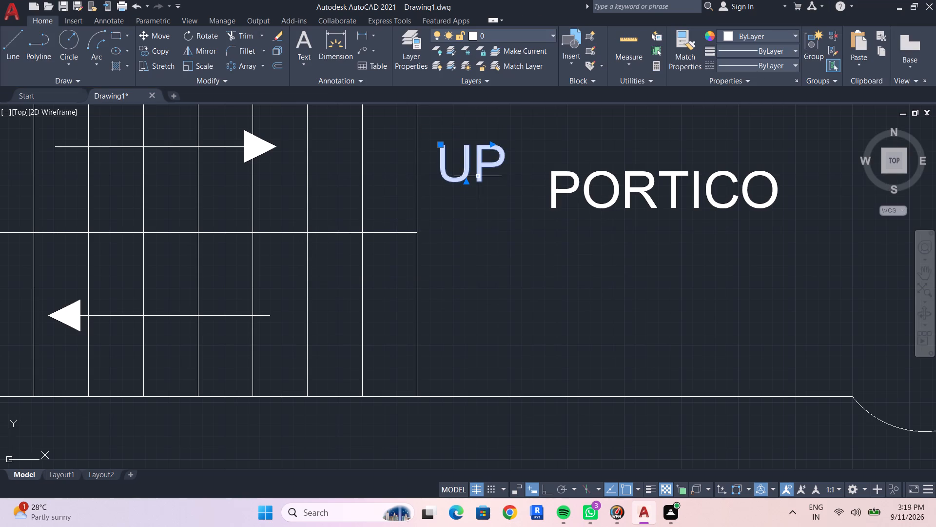
text(CL)
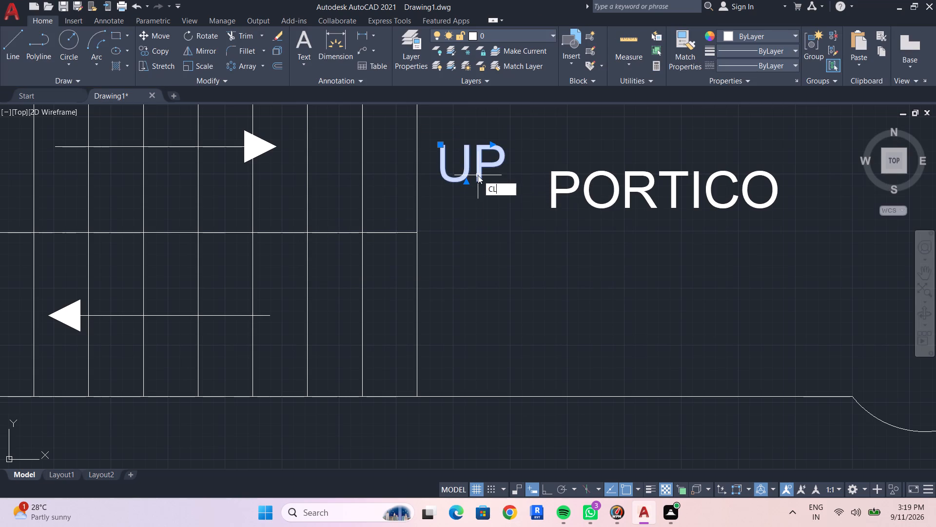
key(BackSpace)
text(O)
key(space)
drag(479, 168, 480, 169)
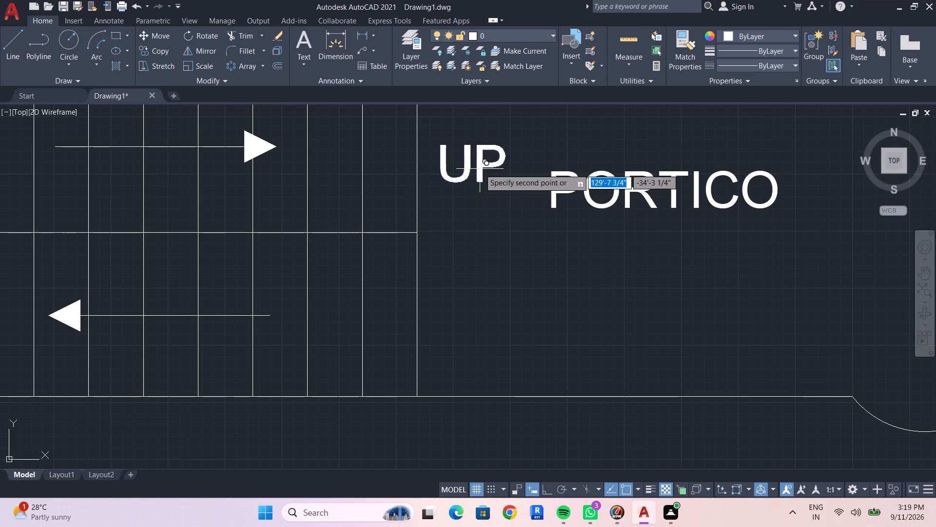
drag(480, 169, 480, 175)
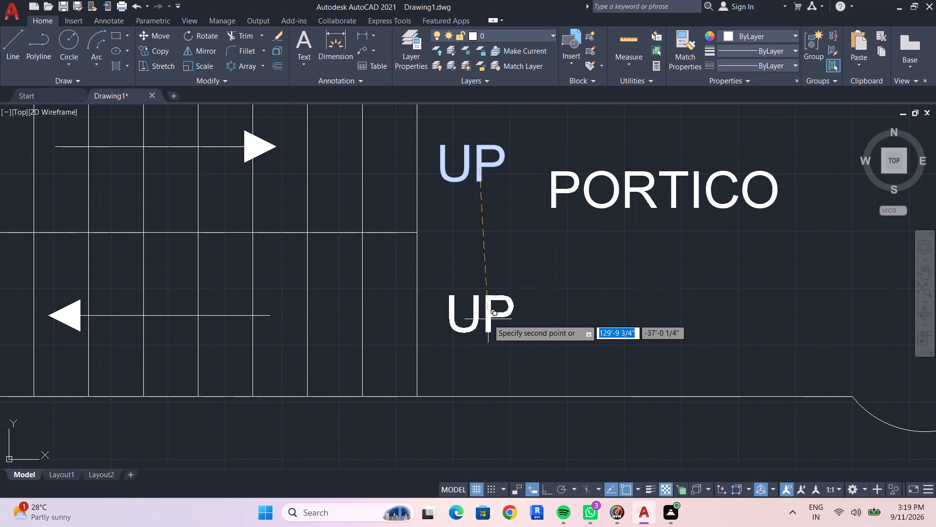
drag(547, 493, 546, 488)
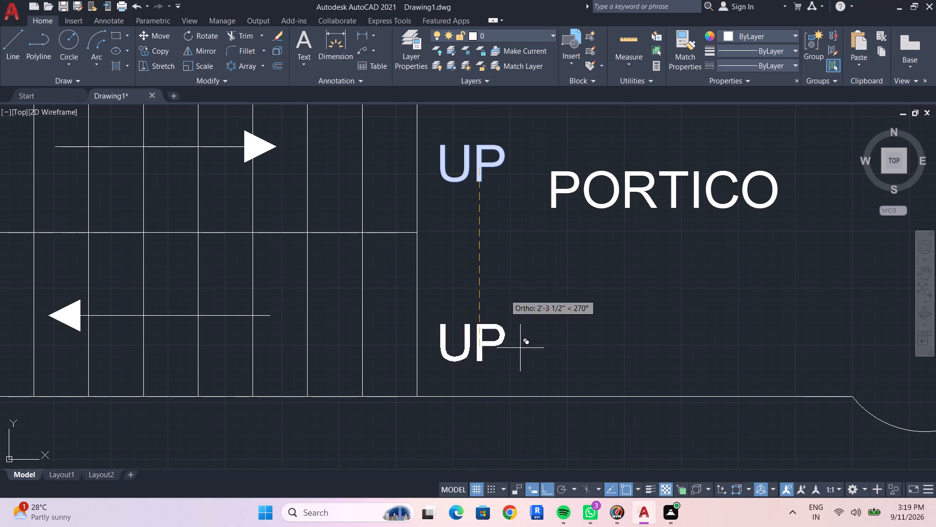
click(487, 321)
key(Escape)
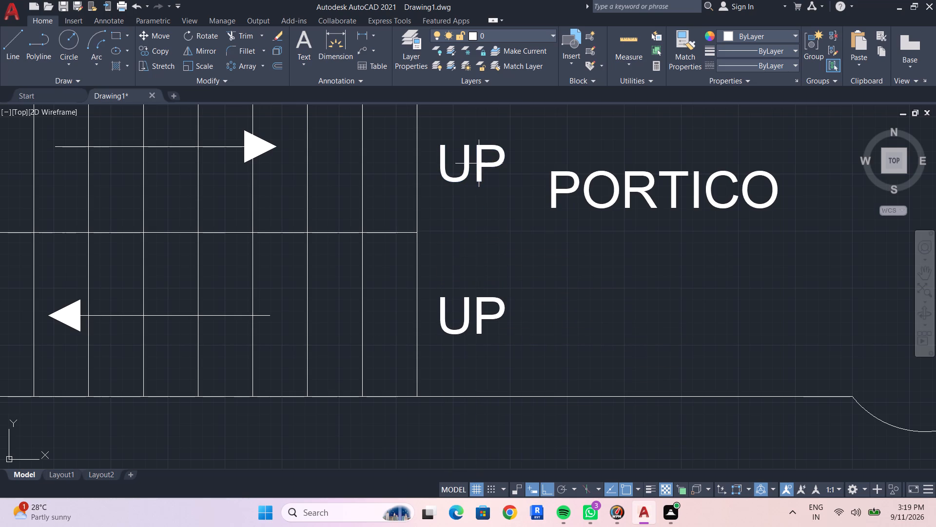
Change the upper UP label beside the staircase to DN and finish editing it.
key(Escape)
double_click(478, 162)
click(508, 158)
double_click(501, 158)
key(BackSpace)
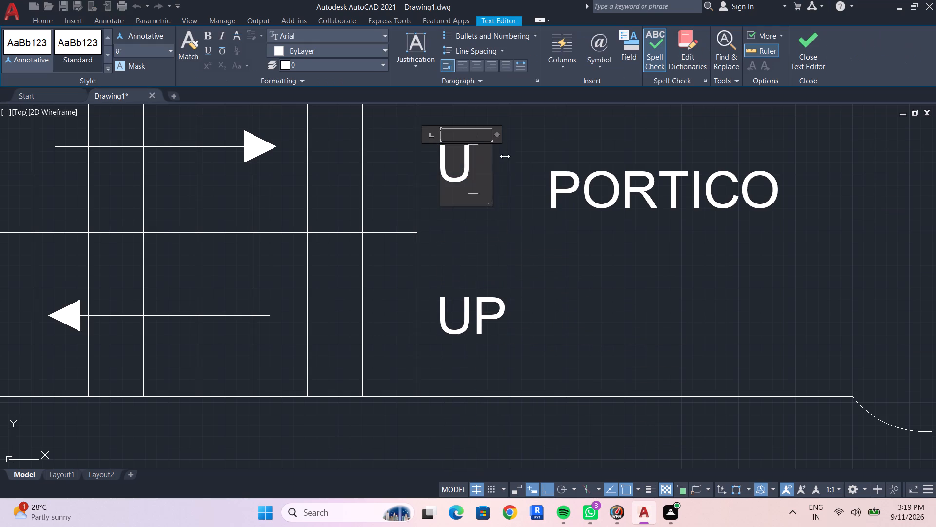
key(BackSpace)
key(d)
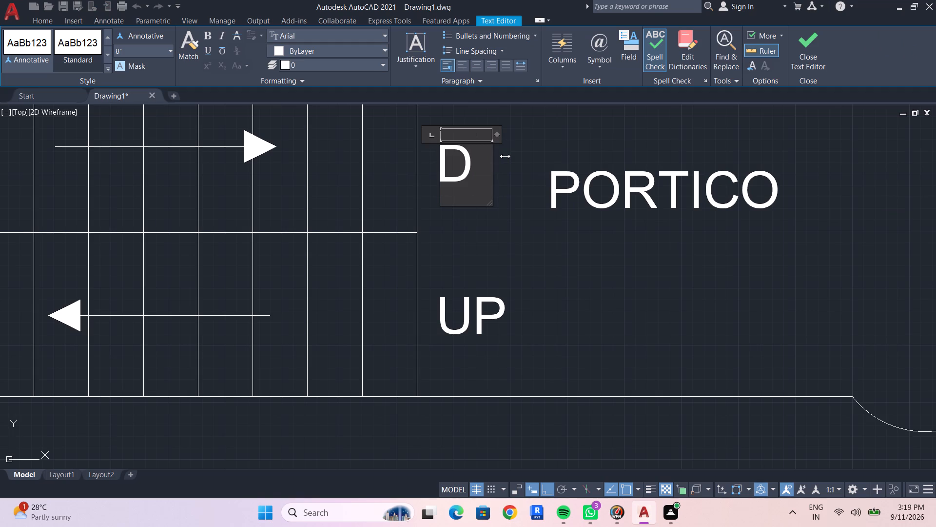
key(n)
click(477, 259)
key(Escape)
Add a multiline text label W in the empty area outside the kitchen's window wall, beside the sink.
scroll(482, 263, down, 1)
middle_drag(482, 263, 497, 226)
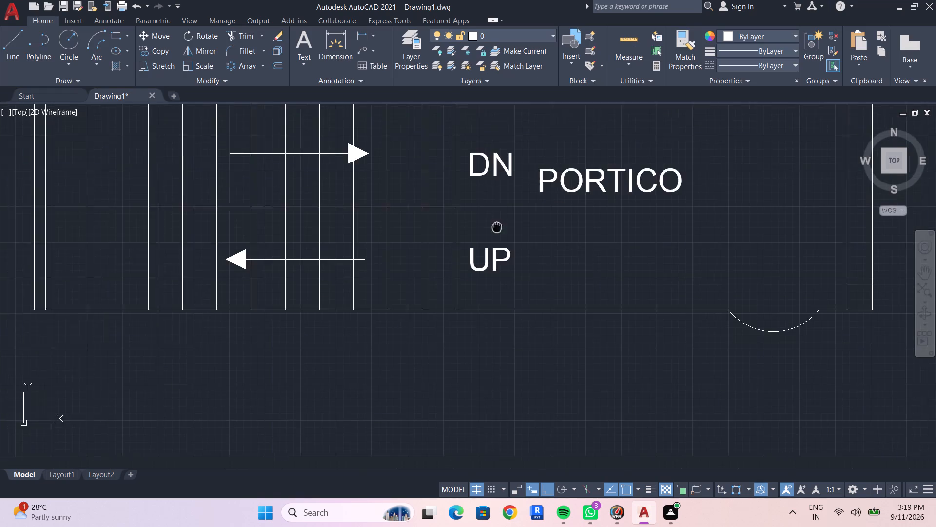
middle_drag(497, 226, 498, 222)
scroll(501, 249, down, 2)
middle_drag(507, 263, 514, 262)
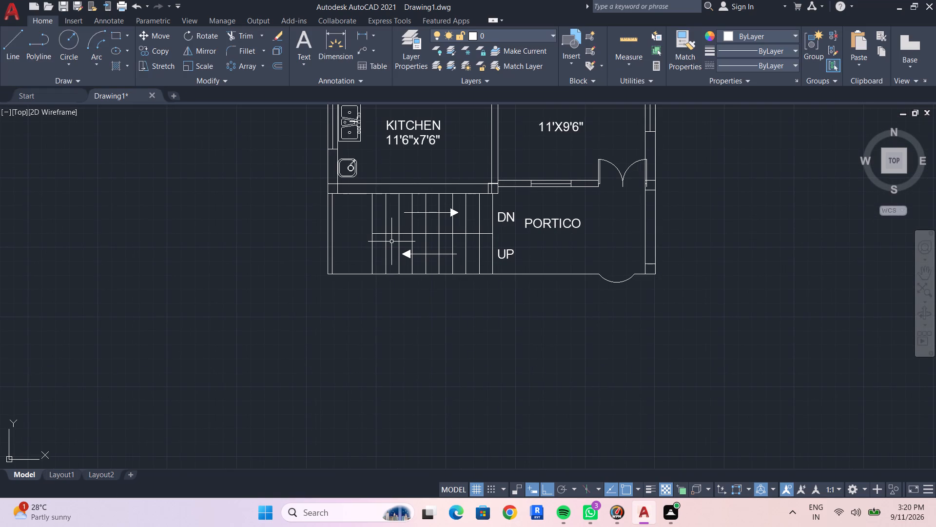
middle_drag(403, 200, 421, 279)
scroll(428, 240, down, 2)
middle_drag(432, 254, 432, 270)
scroll(426, 259, up, 1)
scroll(384, 203, up, 1)
scroll(358, 263, up, 3)
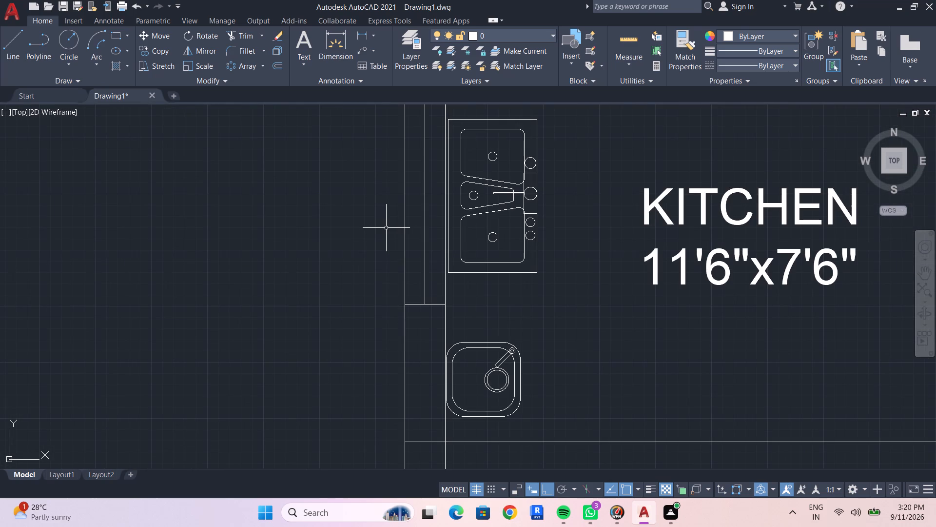
text(T)
key(space)
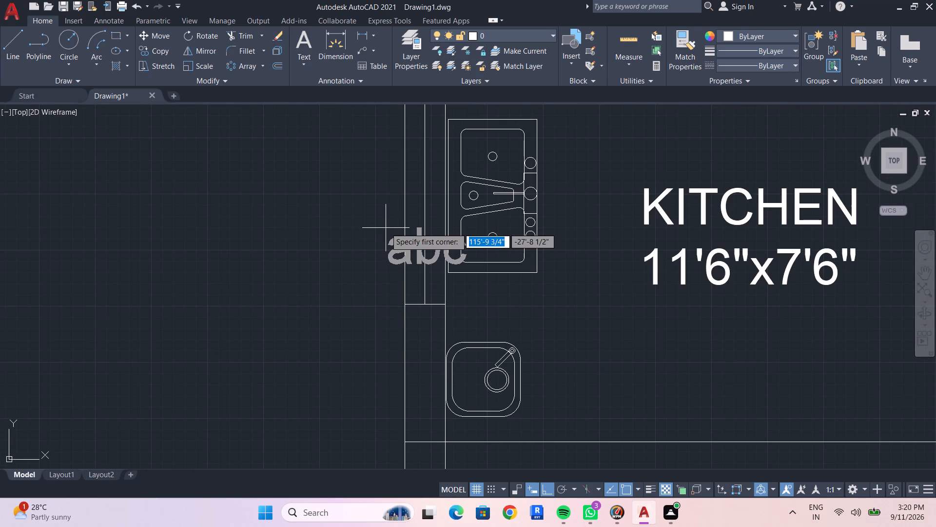
drag(238, 194, 244, 198)
click(298, 220)
middle_drag(361, 253, 414, 264)
drag(375, 258, 407, 263)
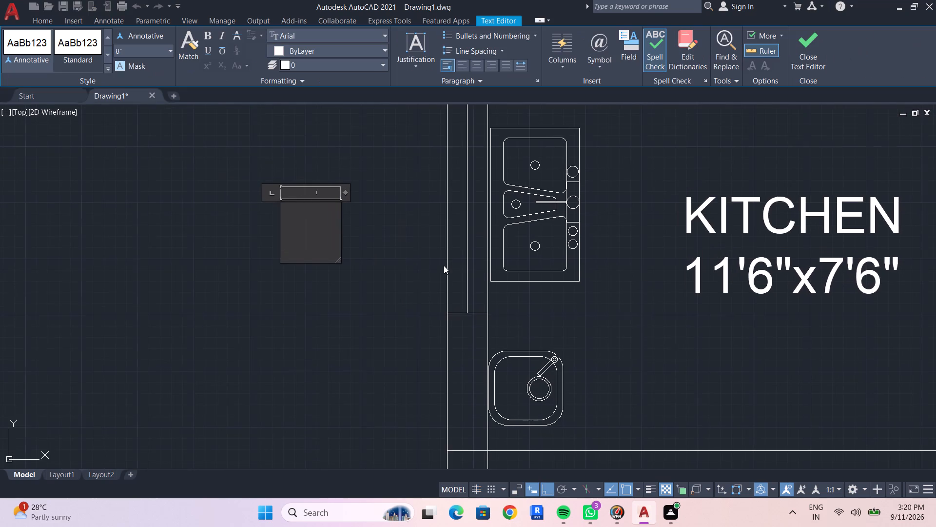
key(w)
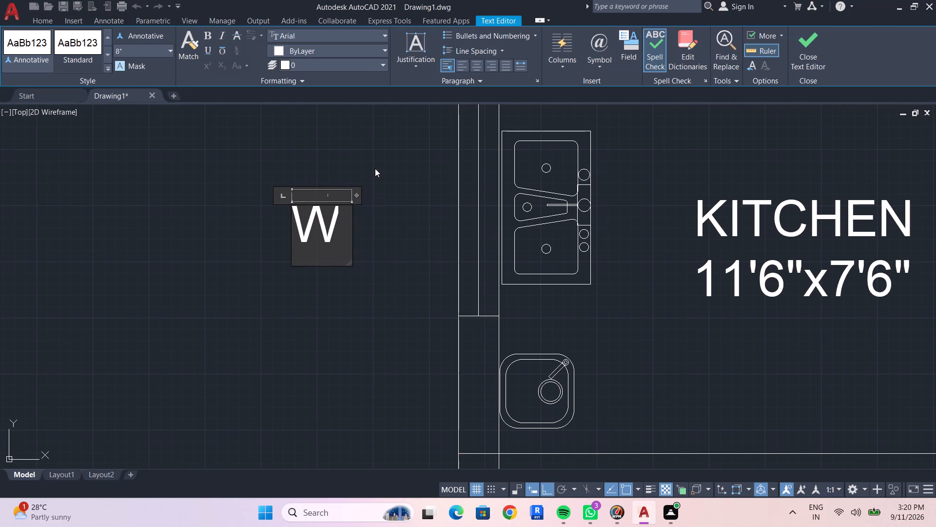
click(375, 168)
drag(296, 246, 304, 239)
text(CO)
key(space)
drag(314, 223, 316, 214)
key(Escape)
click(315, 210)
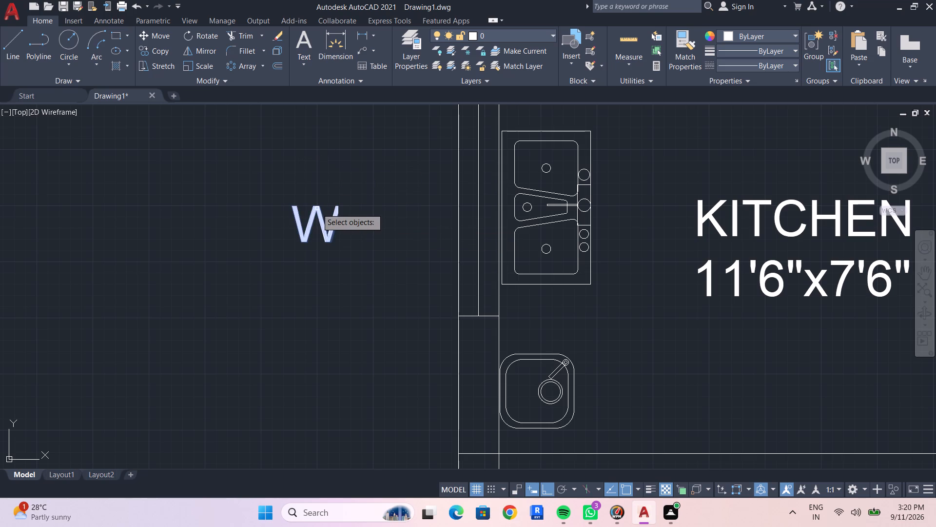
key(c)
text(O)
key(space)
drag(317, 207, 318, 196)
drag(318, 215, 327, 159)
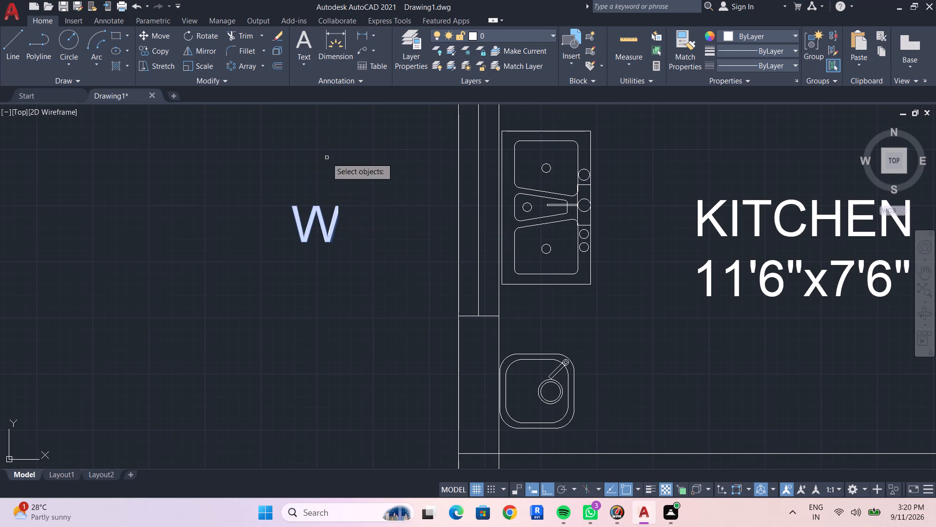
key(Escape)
Copy the W label straight up, placing the copy directly above the original.
click(321, 211)
text(CO)
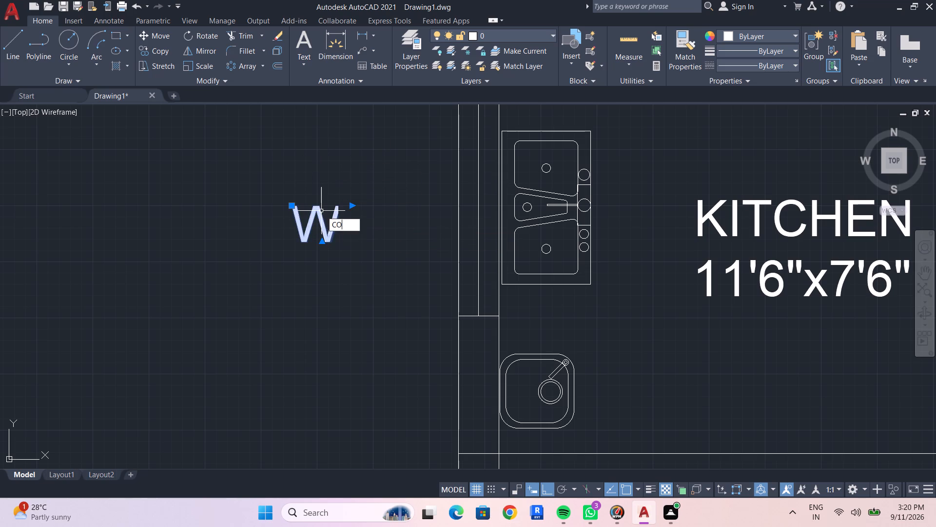
key(space)
click(321, 211)
click(322, 138)
middle_drag(325, 162, 331, 217)
key(Escape)
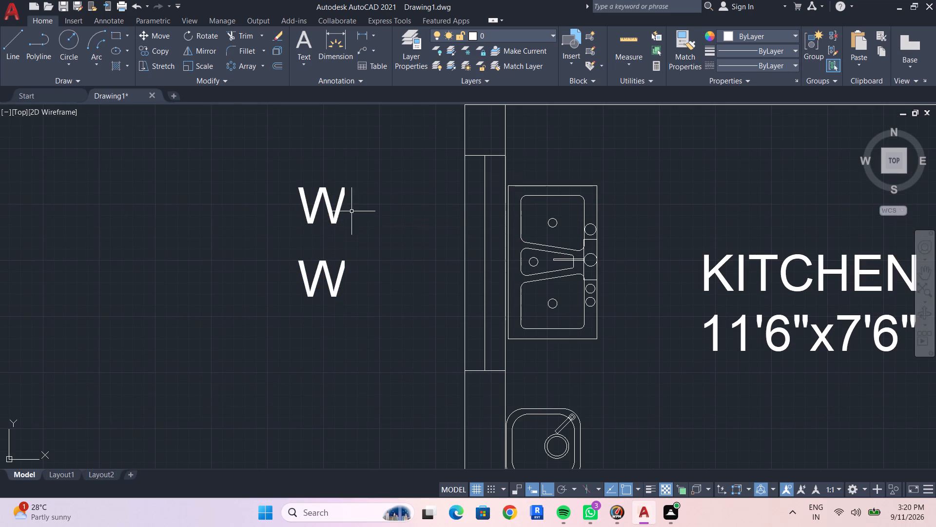
Change the upper W label to W1 and finish editing it.
click(331, 206)
double_click(336, 211)
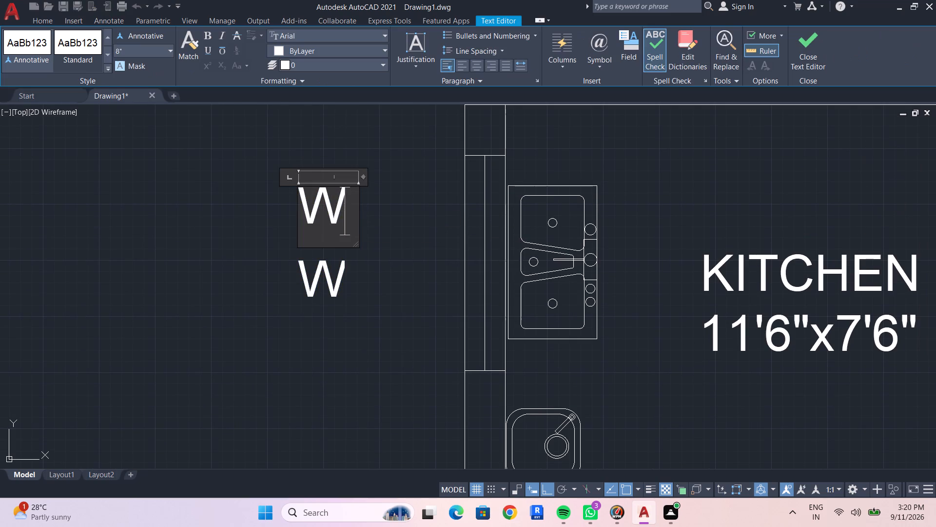
key(1)
click(375, 197)
key(Escape)
Copy the W label straight up, placing the copy above the W1 label, and turn Ortho off.
middle_drag(360, 214, 451, 301)
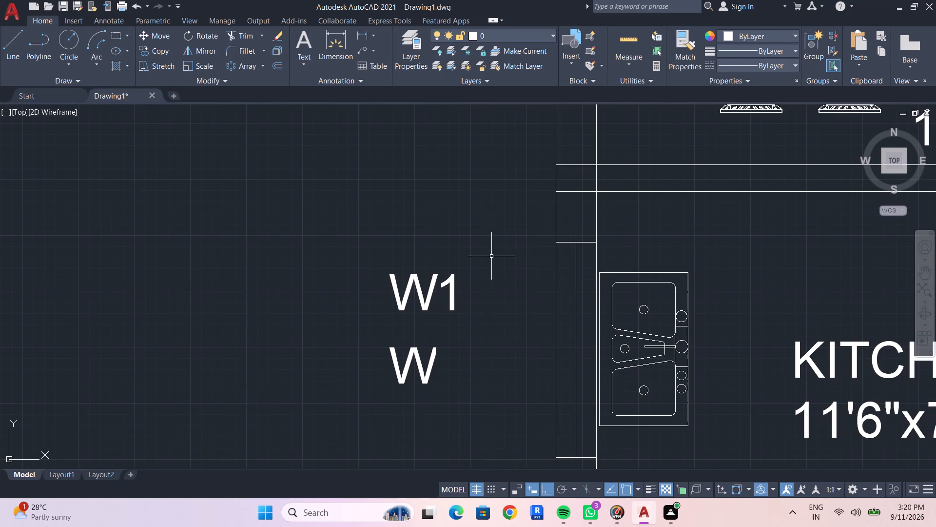
click(413, 360)
key(x)
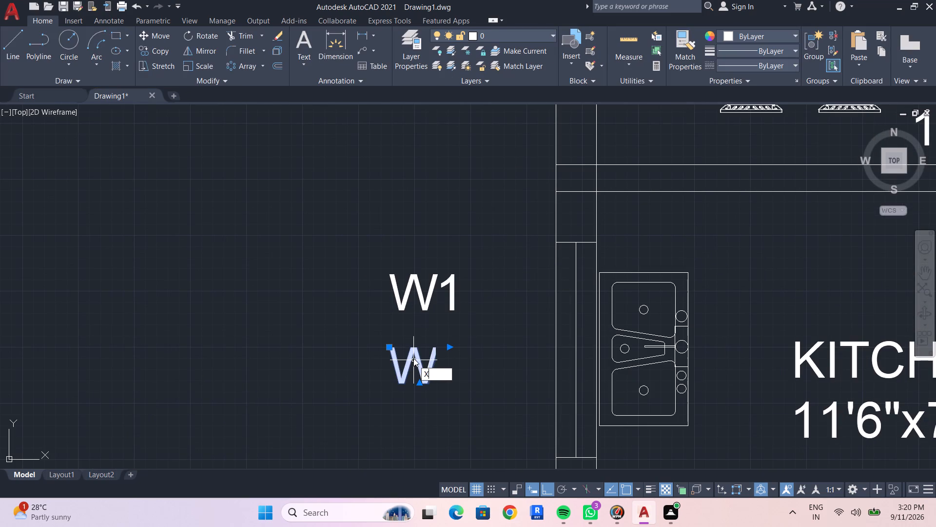
key(BackSpace)
key(c)
key(o)
key(space)
drag(415, 356, 389, 332)
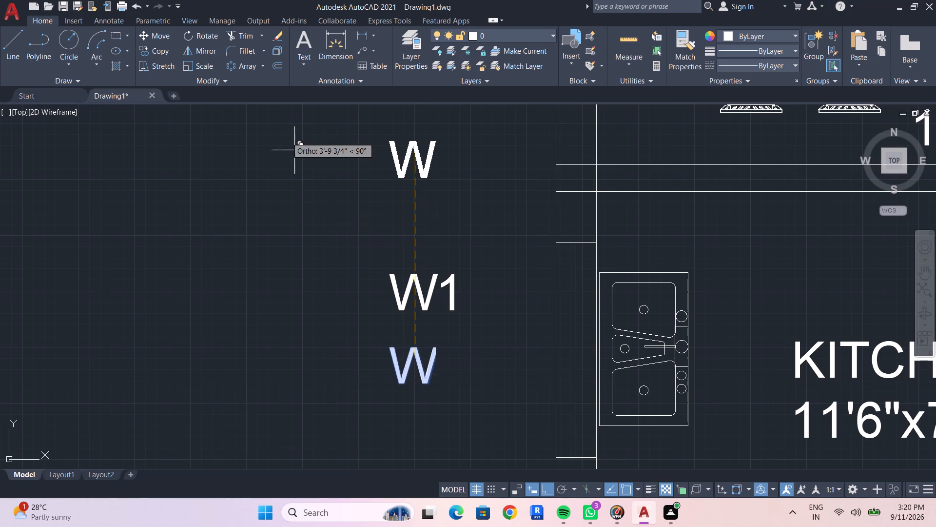
click(274, 152)
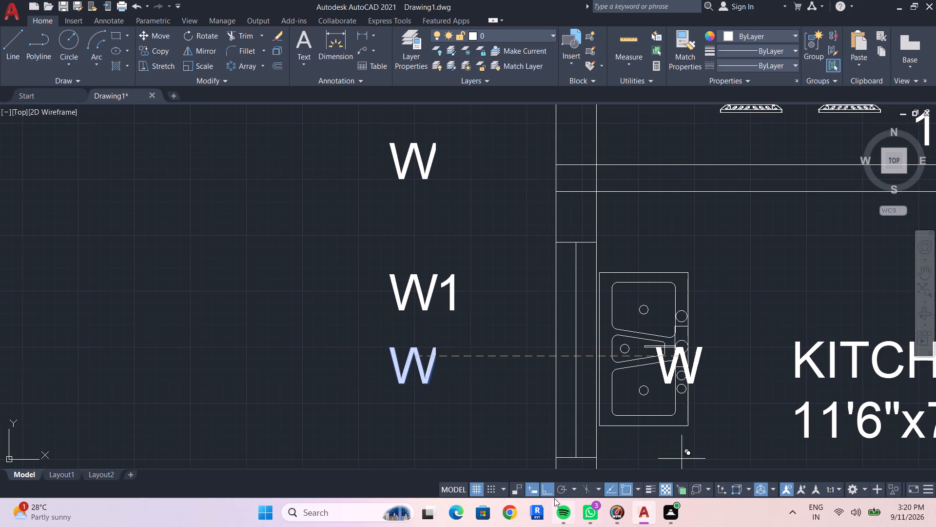
click(549, 492)
middle_drag(406, 184, 411, 295)
key(Escape)
key(Escape)
Replace the text of the W label above W1 with D and finish editing it.
click(420, 265)
key(Escape)
double_click(422, 267)
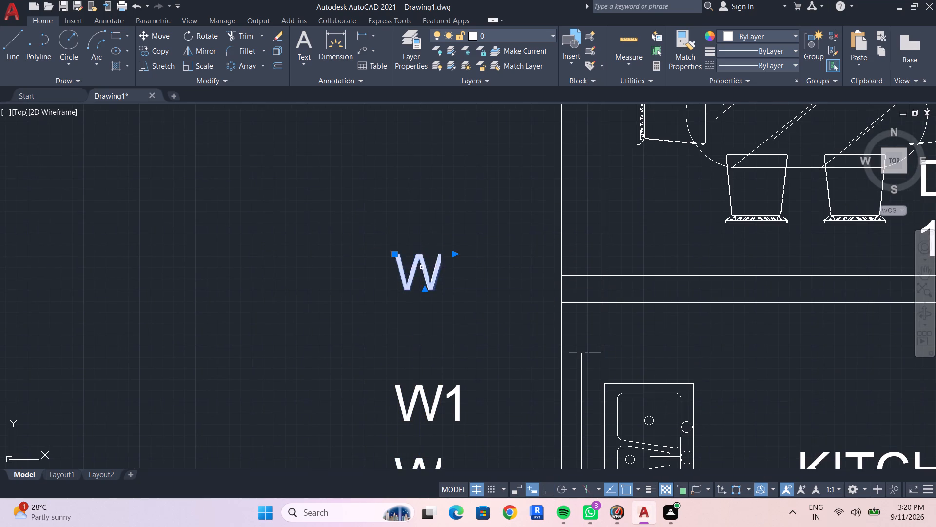
key(BackSpace)
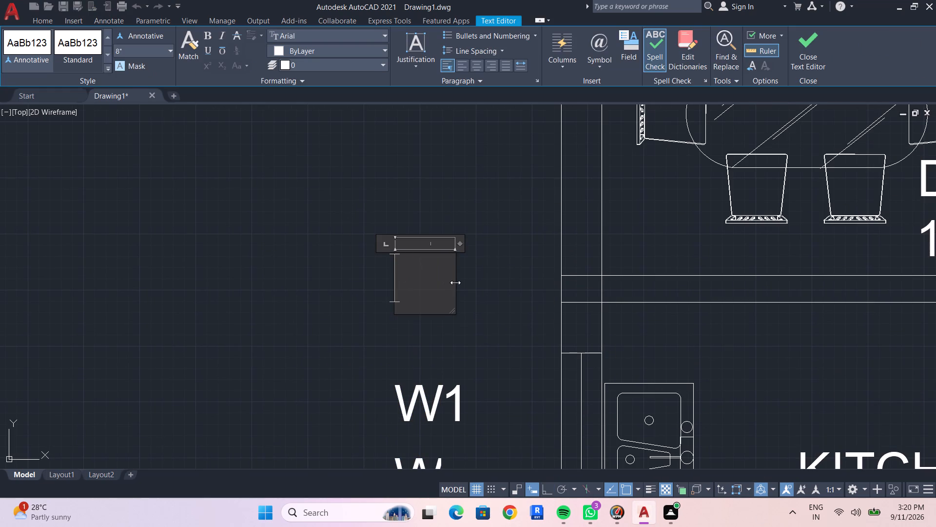
key(d)
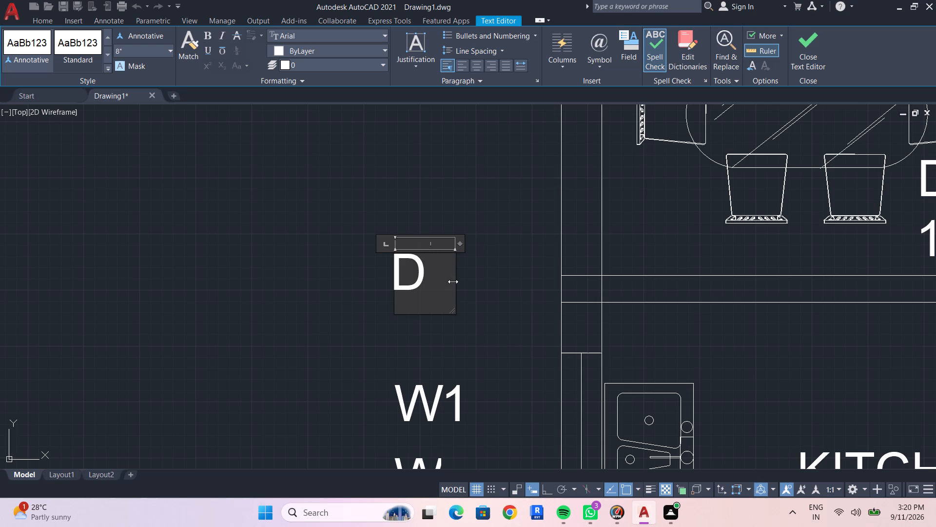
click(442, 188)
Copy the D label, placing the copy above and slightly to the left of the original.
click(423, 263)
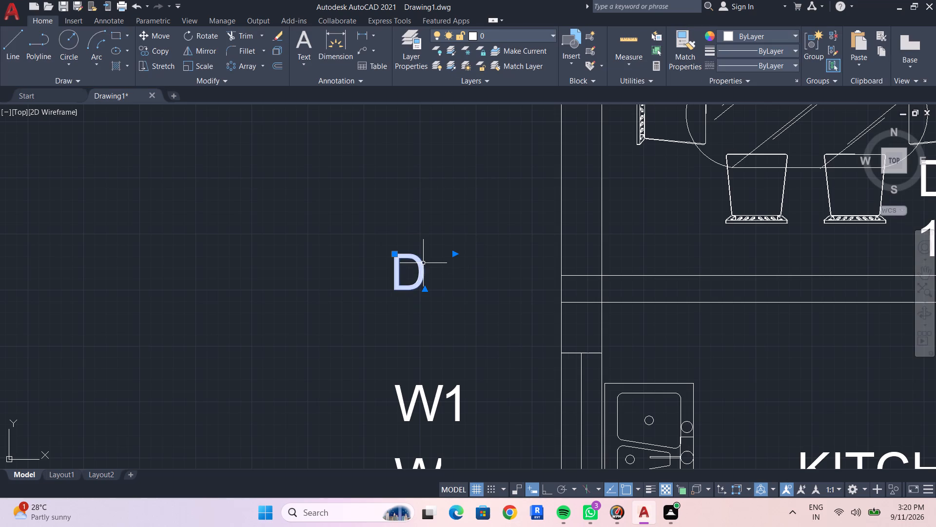
text(CO)
key(space)
drag(423, 263, 417, 248)
click(350, 162)
key(Escape)
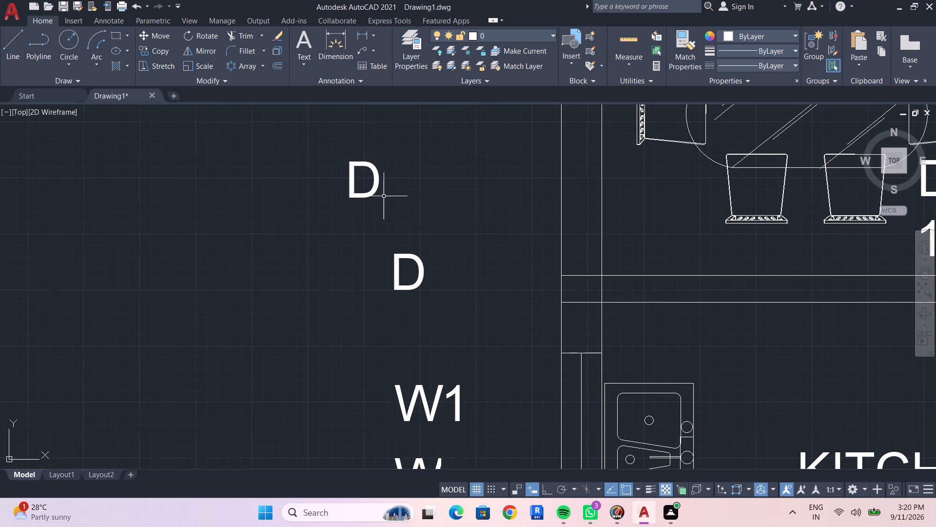
Change the copied upper D label to D1 and finish editing it.
drag(353, 180, 362, 181)
double_click(381, 183)
click(381, 183)
click(375, 179)
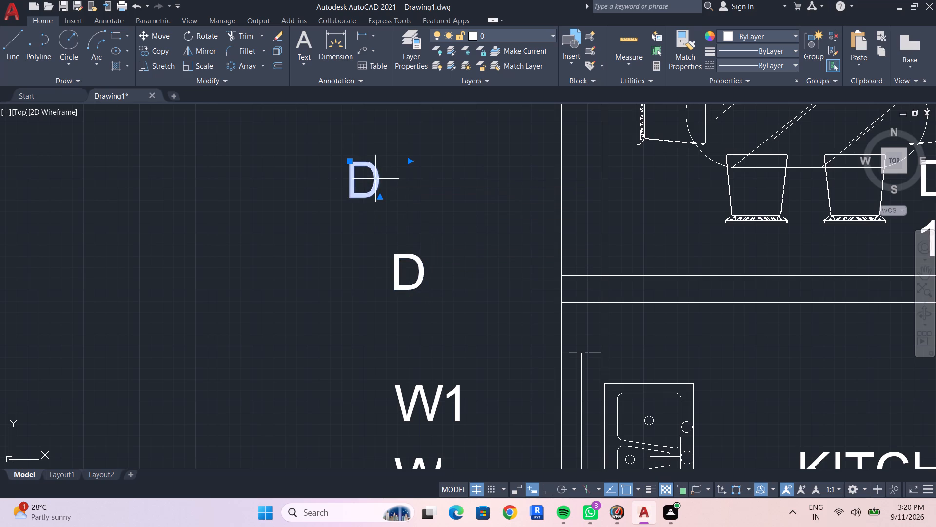
double_click(375, 179)
key(1)
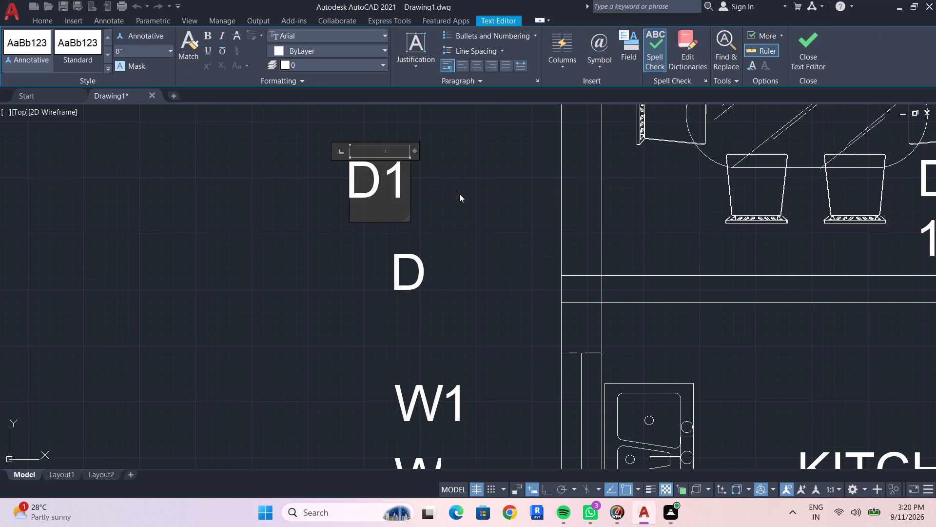
click(459, 194)
Copy the D label again, placing the copy above and to the left of the D1 label.
middle_drag(459, 238, 507, 335)
click(460, 356)
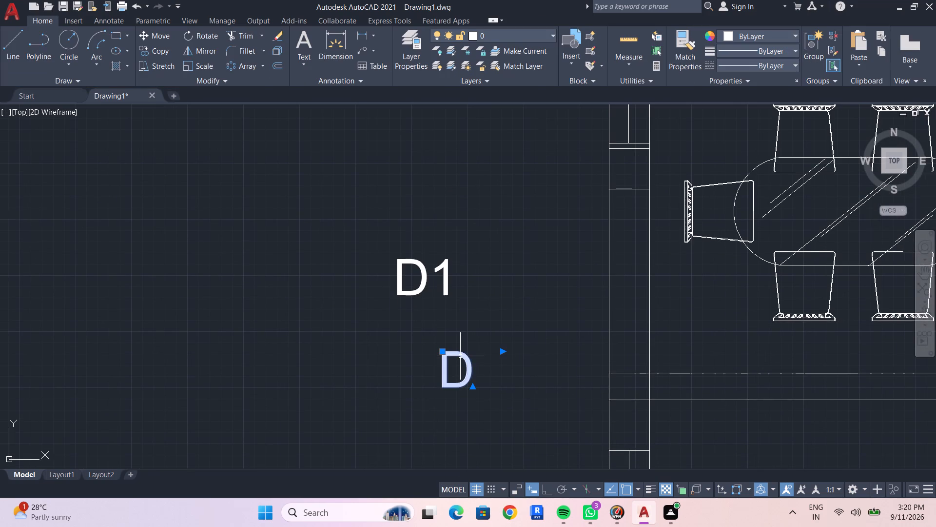
key(c)
key(o)
key(space)
drag(455, 329, 450, 316)
click(361, 153)
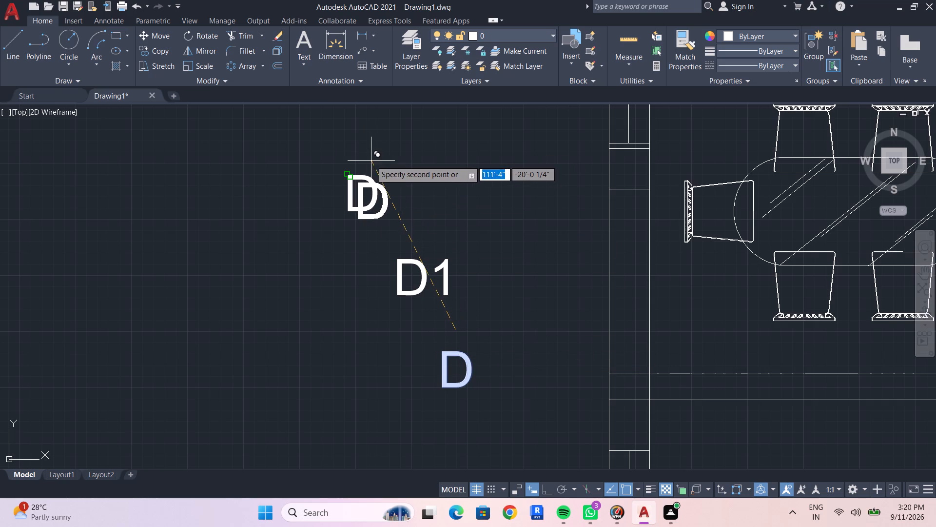
key(Escape)
middle_click(503, 233)
Replace the text of the D label above D1 with MD and finish editing it.
click(357, 206)
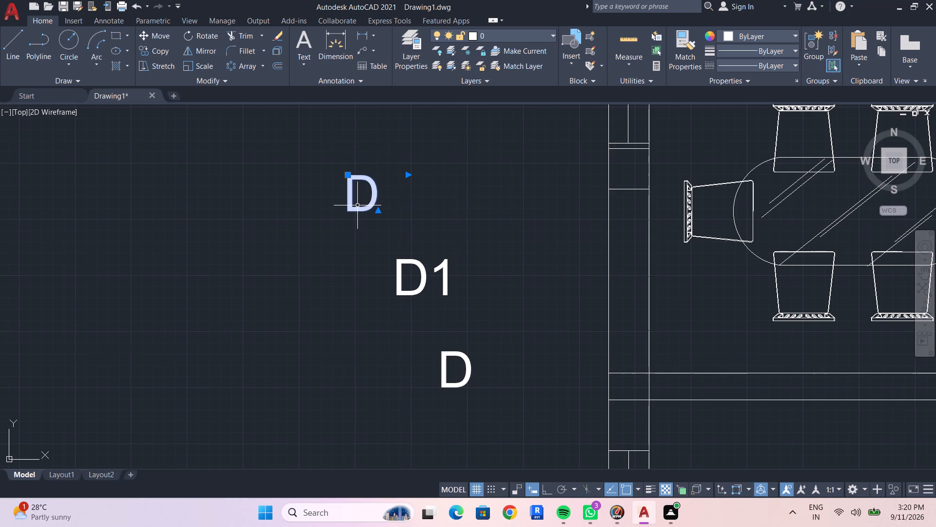
double_click(354, 210)
click(376, 196)
key(Escape)
double_click(373, 195)
key(BackSpace)
key(BackSpace)
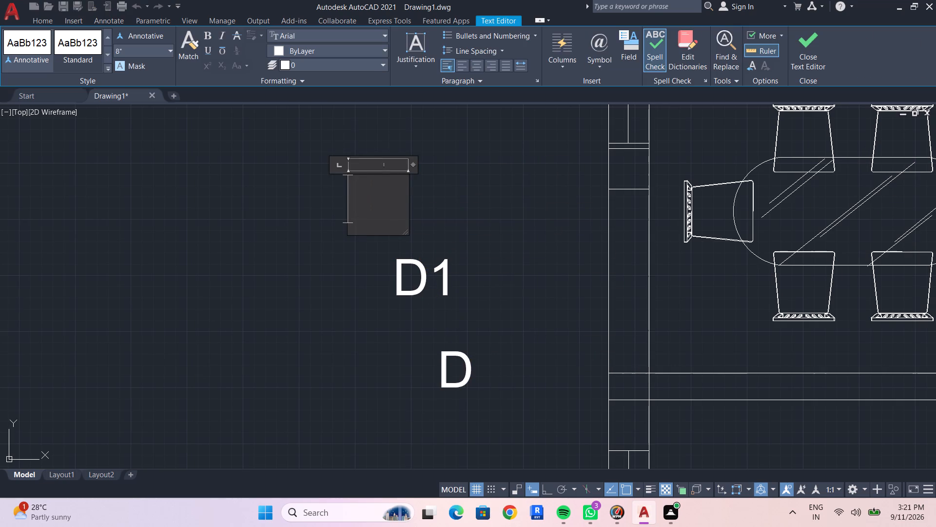
text(MA)
key(BackSpace)
key(d)
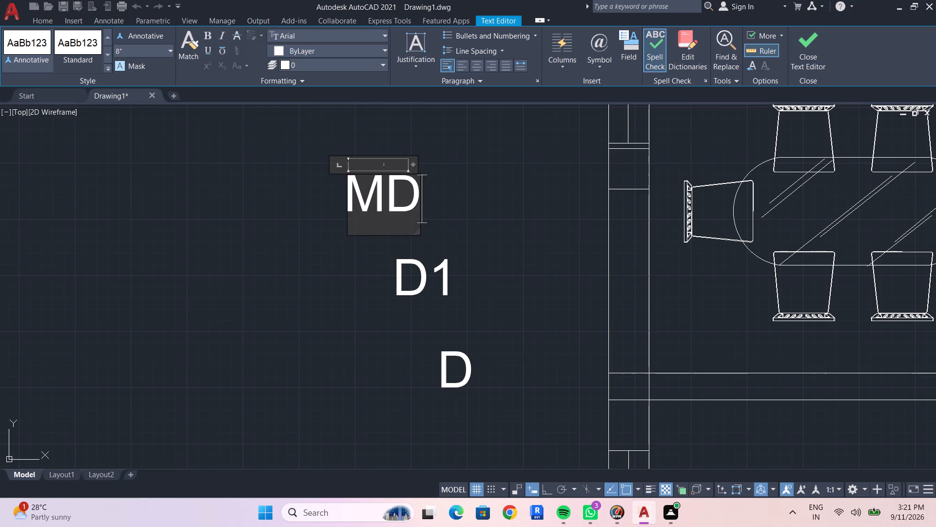
click(498, 155)
Copy the D label to the empty space on its left, slightly lower than the original.
middle_drag(514, 177, 627, 300)
middle_drag(581, 425, 581, 416)
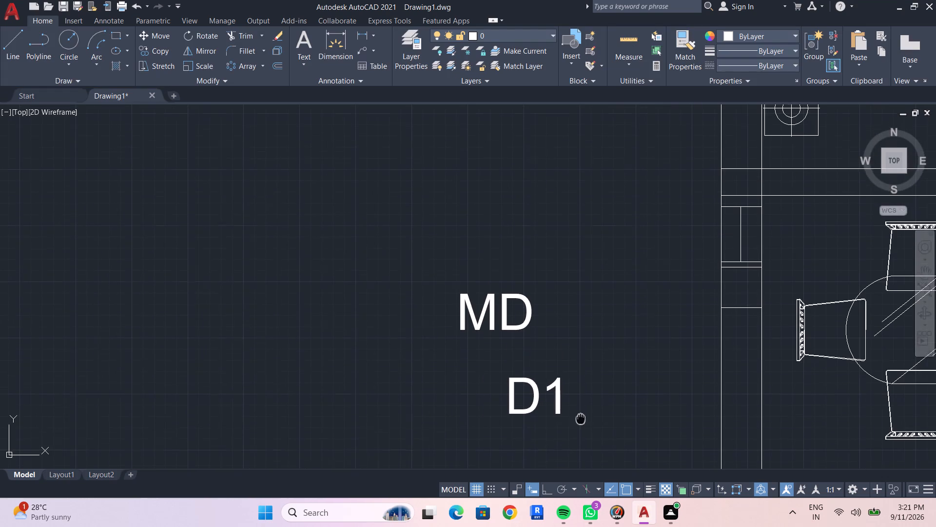
middle_drag(581, 416, 581, 329)
click(568, 379)
key(c)
text(O)
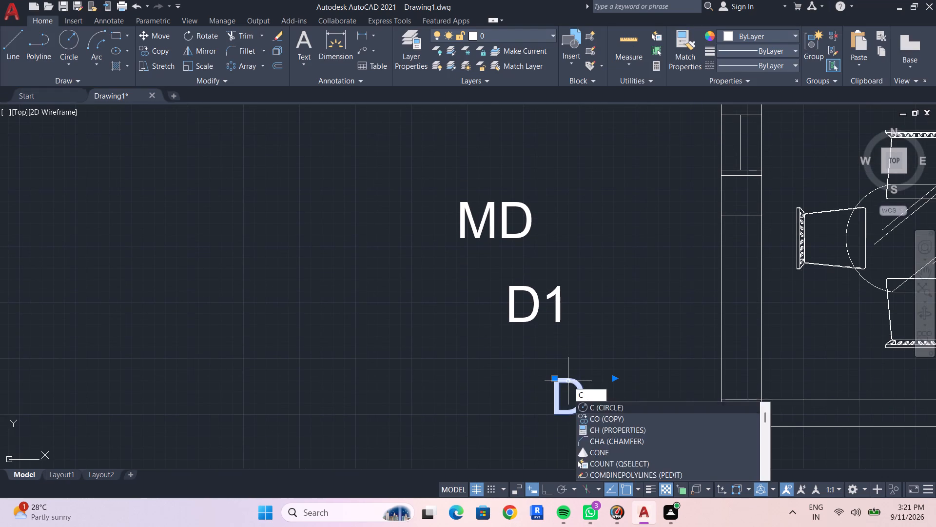
key(space)
drag(565, 377, 507, 387)
click(408, 387)
key(grave)
key(Escape)
key(Escape)
Replace the text of the newly copied D label with T and finish editing it.
click(412, 393)
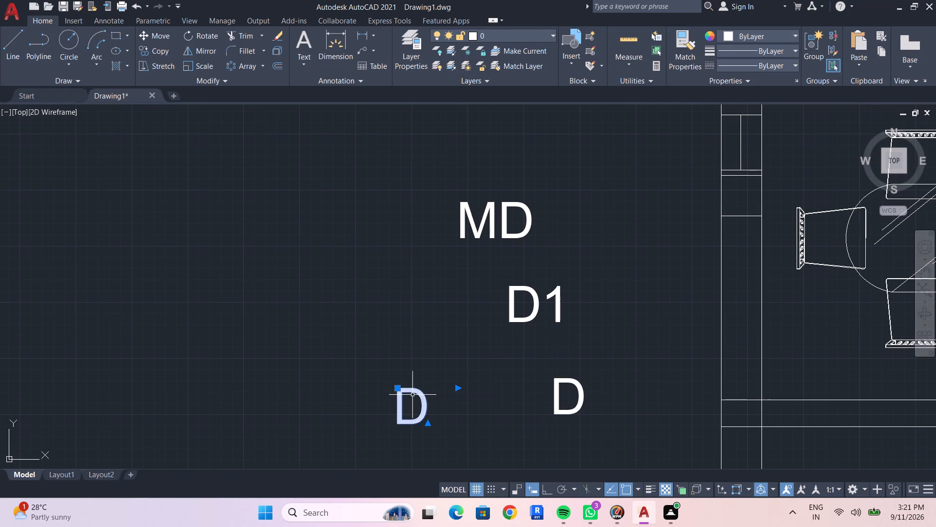
double_click(413, 393)
key(BackSpace)
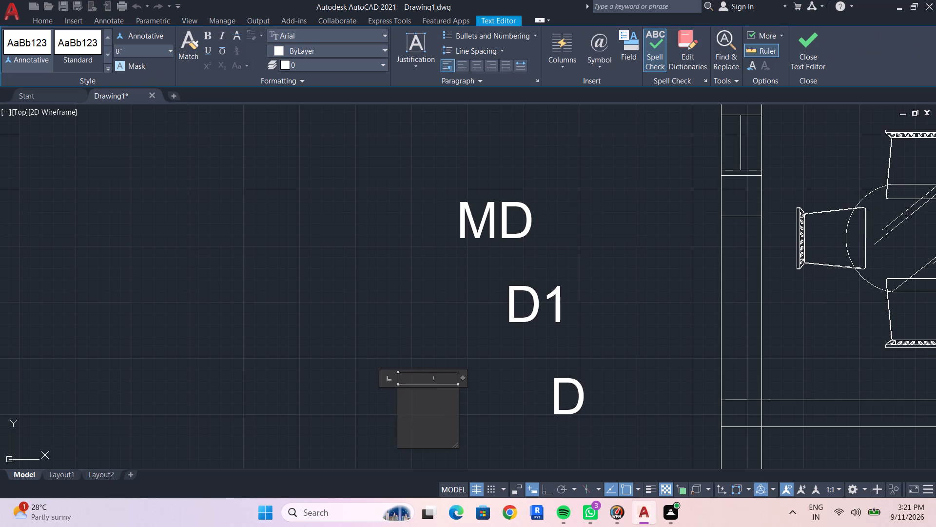
key(t)
key(Return)
click(415, 256)
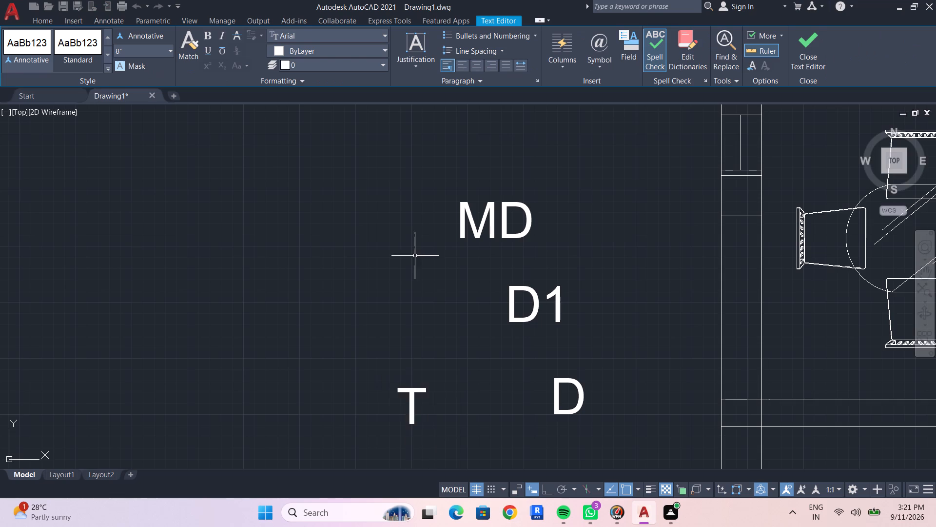
key(Escape)
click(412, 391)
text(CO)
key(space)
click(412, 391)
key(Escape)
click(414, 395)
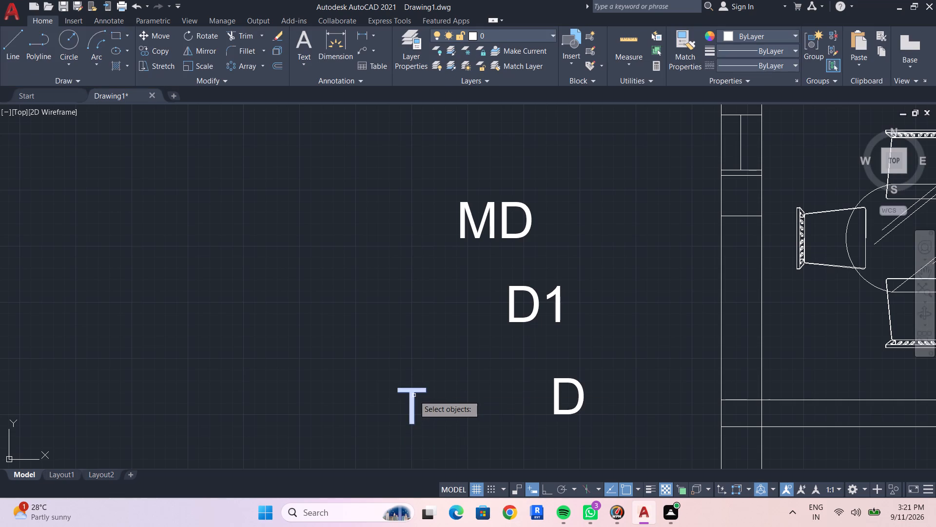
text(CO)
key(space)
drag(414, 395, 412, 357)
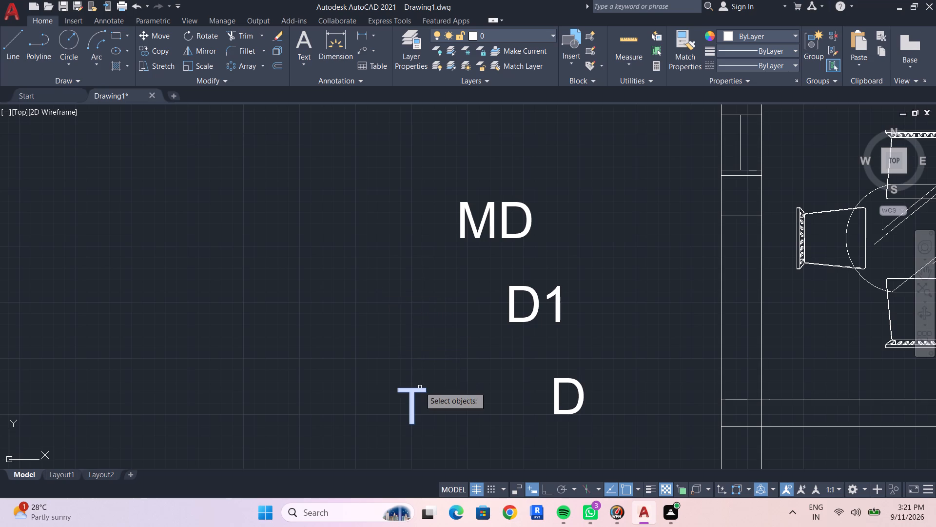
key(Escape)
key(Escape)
Copy the T label to the empty space above and to its left.
click(414, 393)
text(CO)
key(space)
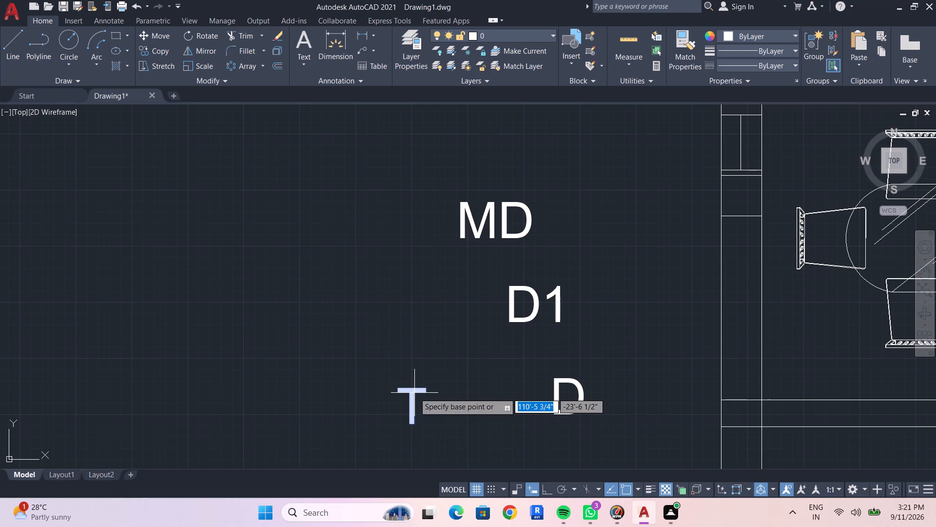
click(405, 372)
click(342, 309)
key(Escape)
key(Escape)
Replace the text of the copied upper T label with V and finish editing it.
drag(345, 340, 345, 346)
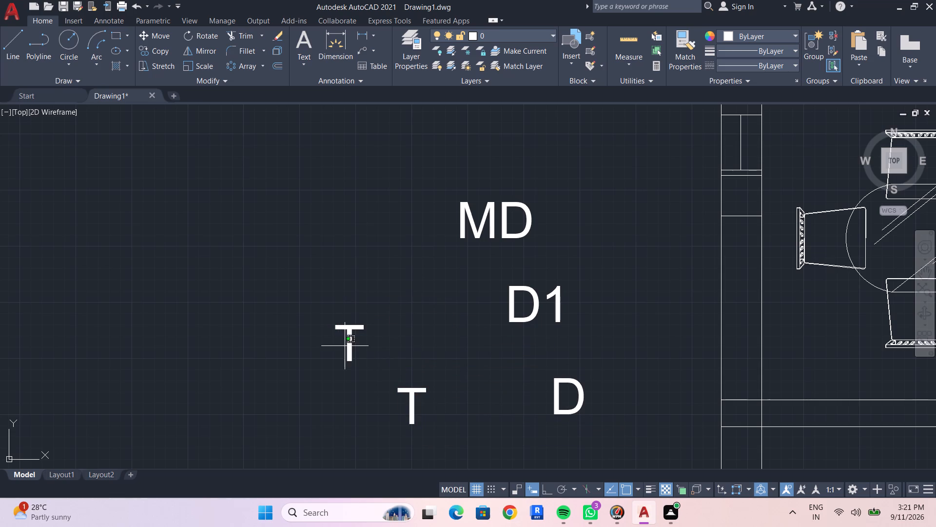
triple_click(346, 345)
click(348, 343)
click(374, 336)
drag(374, 335, 351, 336)
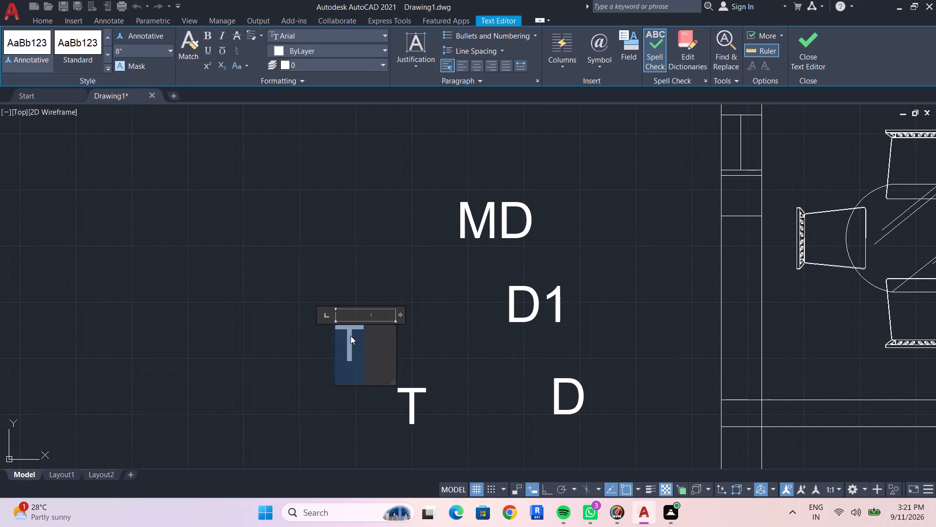
key(v)
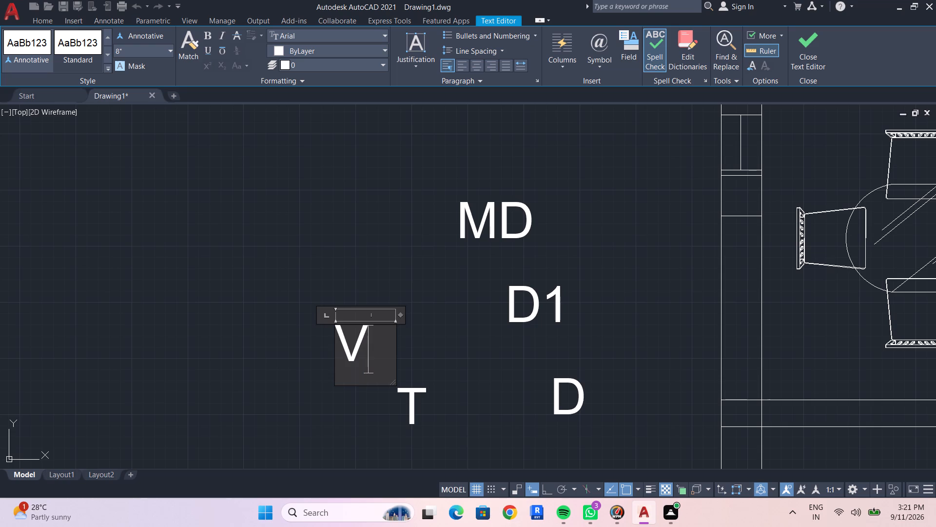
click(328, 249)
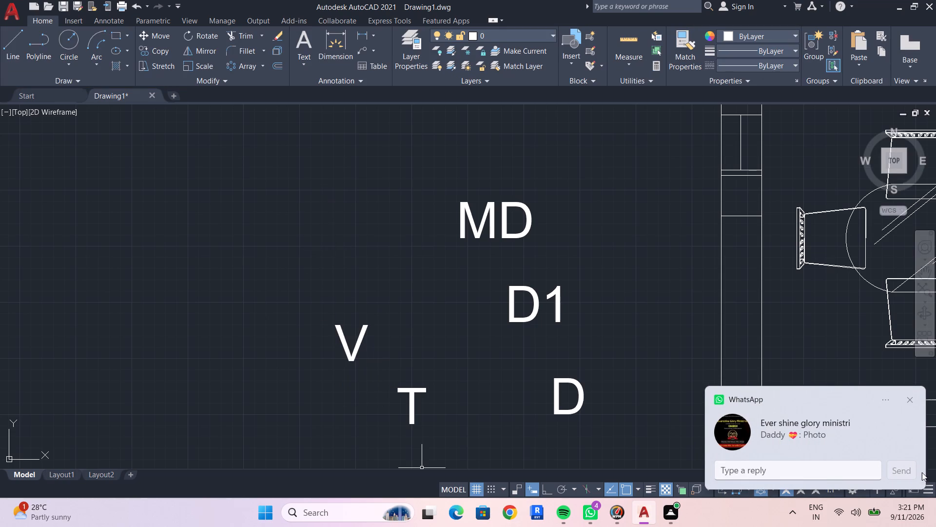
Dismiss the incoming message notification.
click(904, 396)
Move the W label from below W1 to just above the window in the hall's top wall.
scroll(735, 399, down, 2)
middle_drag(657, 391, 613, 359)
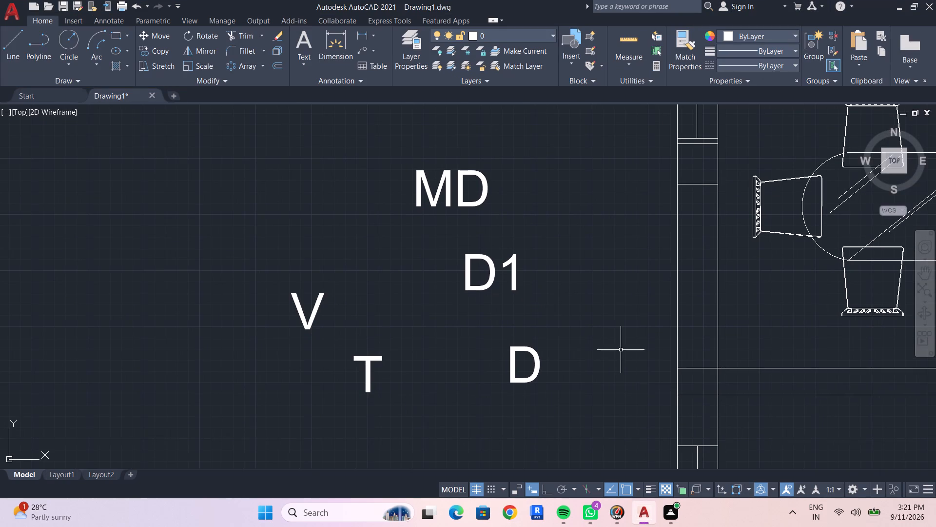
key(Escape)
scroll(467, 377, down, 1)
middle_drag(468, 377, 462, 299)
drag(469, 408, 479, 406)
drag(535, 413, 535, 425)
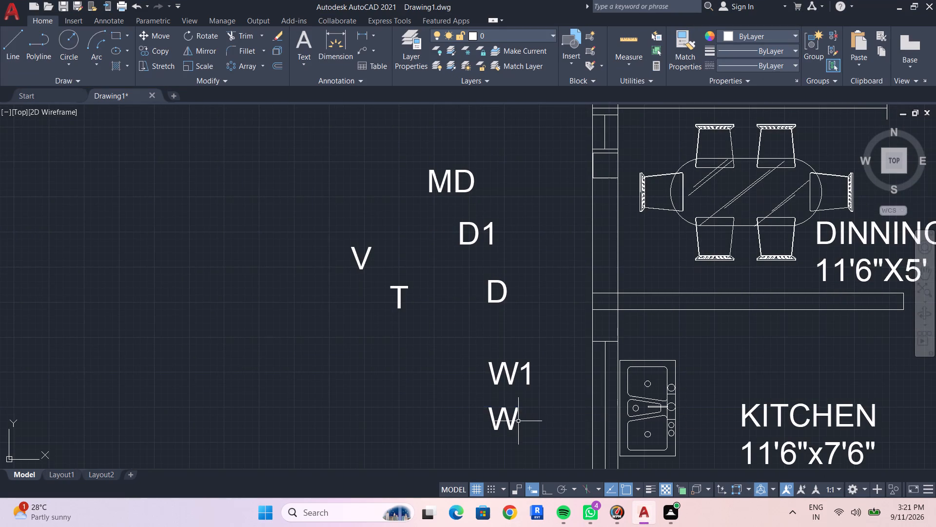
click(502, 420)
text(M)
key(space)
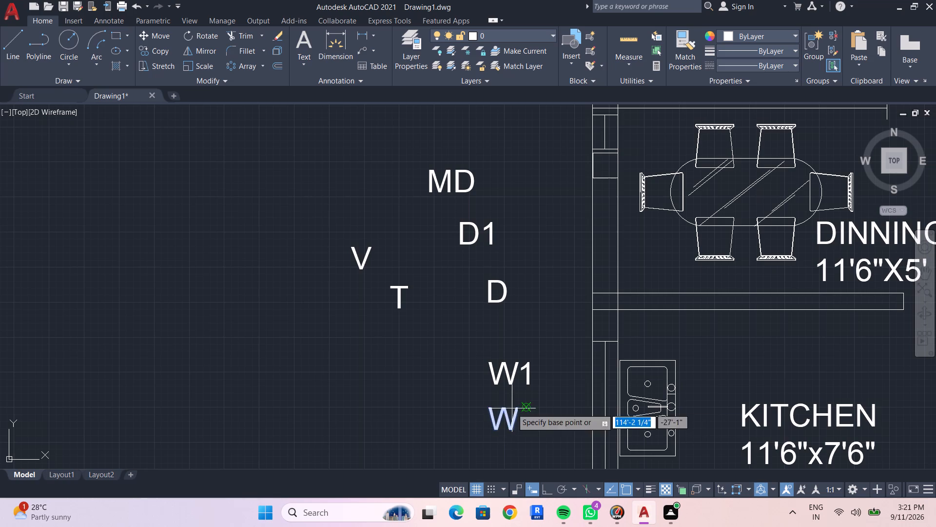
click(512, 408)
scroll(580, 317, up, 1)
middle_drag(569, 402, 596, 342)
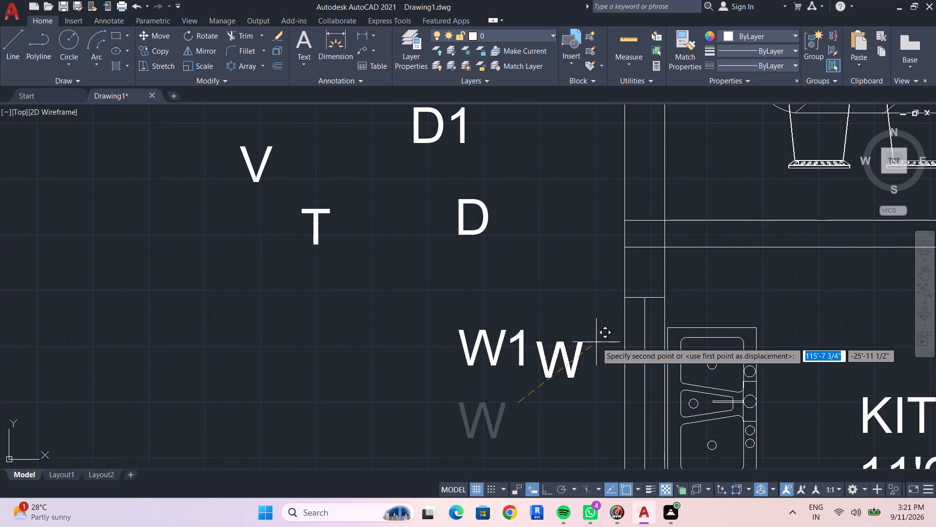
middle_drag(679, 228, 416, 396)
middle_drag(628, 288, 522, 432)
scroll(552, 310, up, 1)
scroll(633, 210, down, 5)
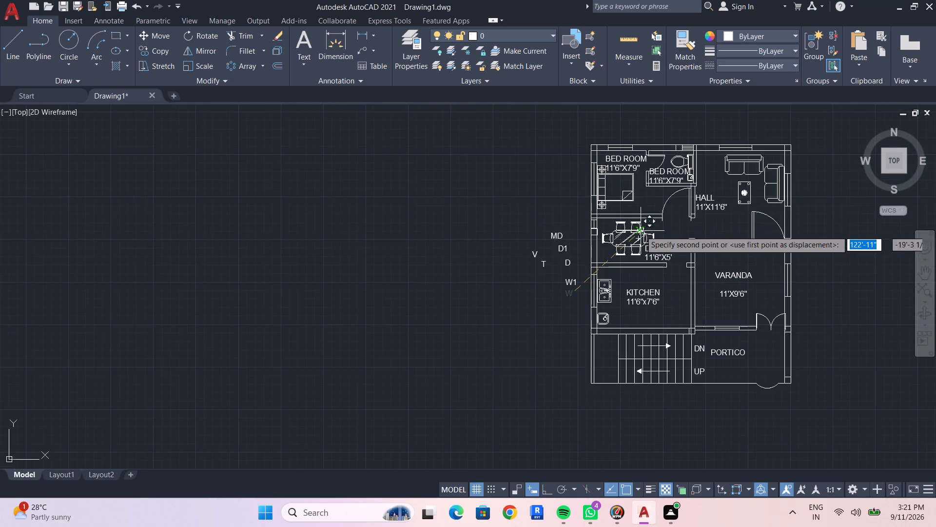
middle_drag(647, 232, 475, 339)
scroll(576, 222, up, 3)
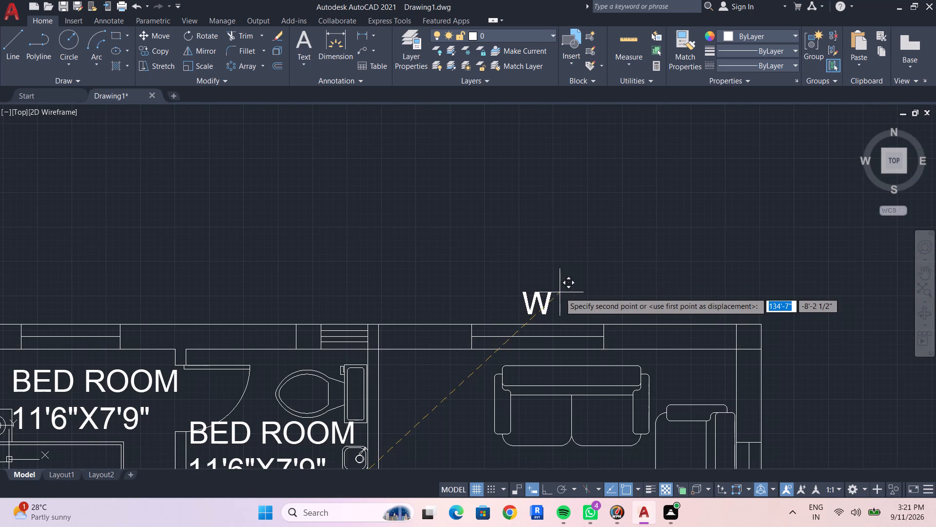
click(560, 293)
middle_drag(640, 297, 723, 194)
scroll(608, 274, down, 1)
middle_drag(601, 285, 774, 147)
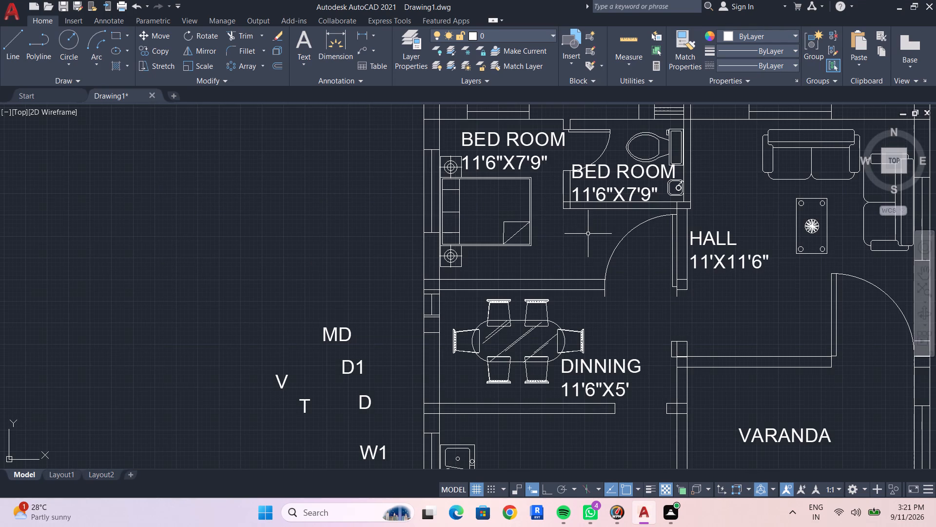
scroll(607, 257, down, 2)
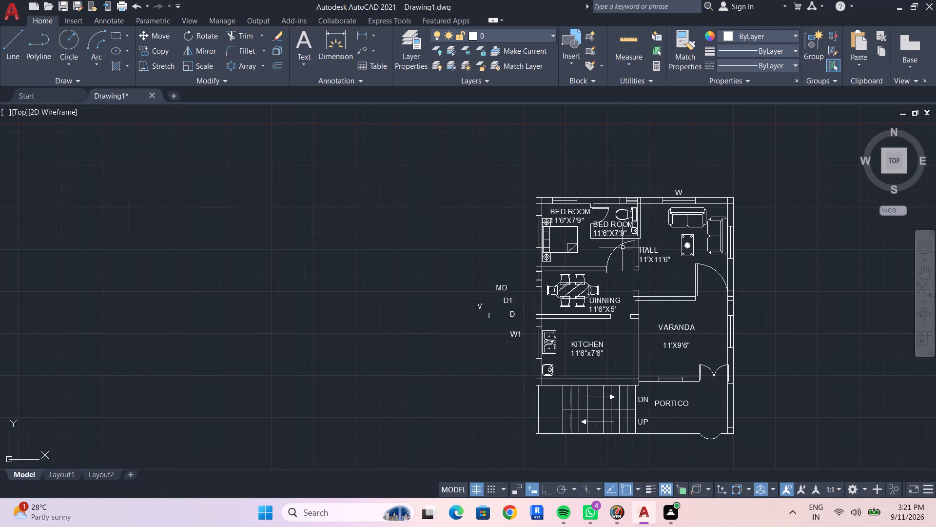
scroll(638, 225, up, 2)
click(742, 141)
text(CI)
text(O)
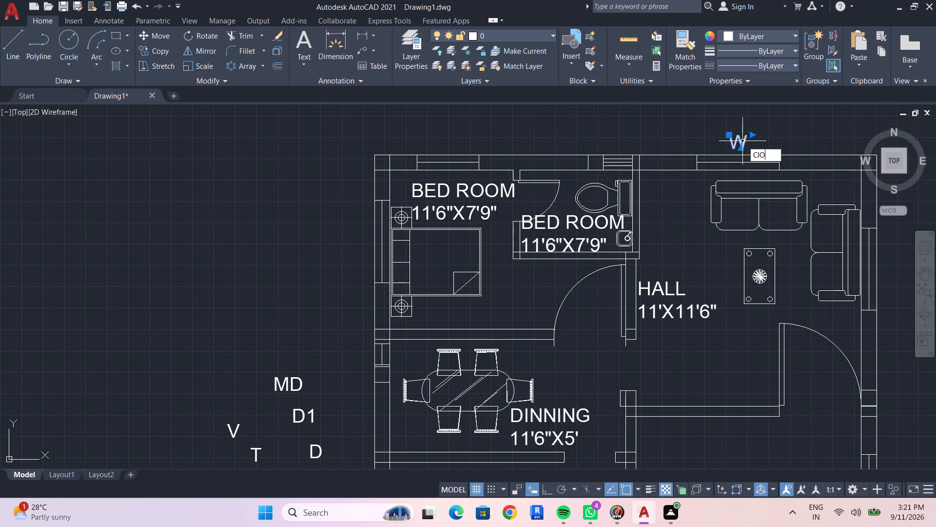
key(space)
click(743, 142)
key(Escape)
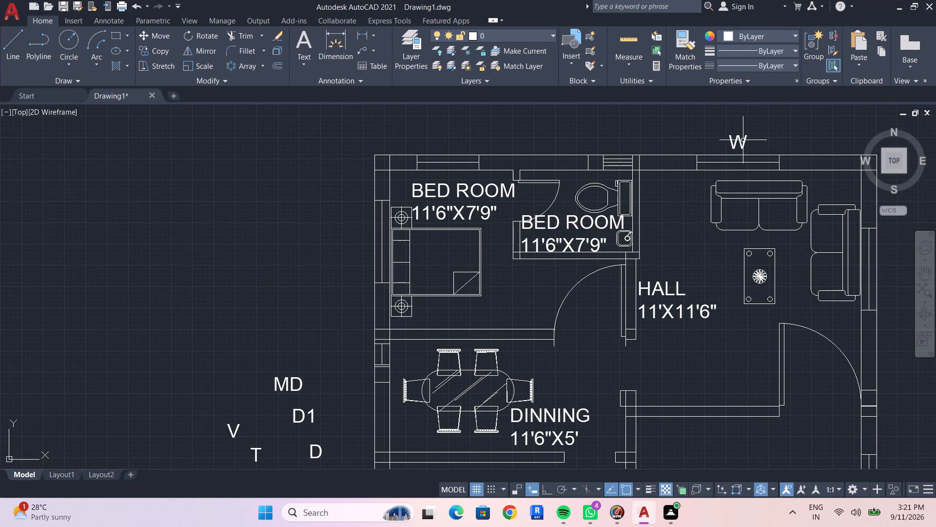
Copy the W label from above the hall window to the outer sides of the kitchen and bedroom left-wall windows.
click(743, 140)
text(CO)
key(space)
drag(743, 140, 718, 176)
middle_drag(416, 333, 431, 313)
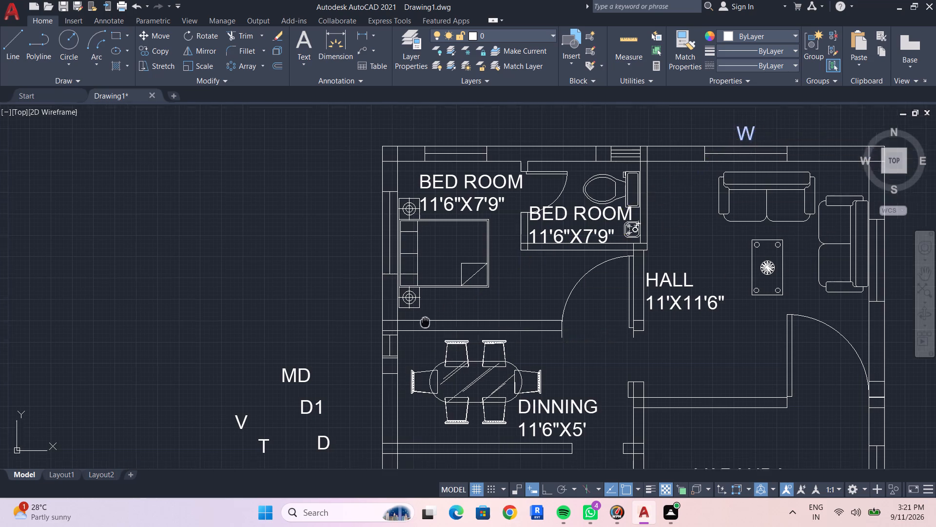
middle_drag(431, 313, 536, 89)
scroll(481, 278, up, 1)
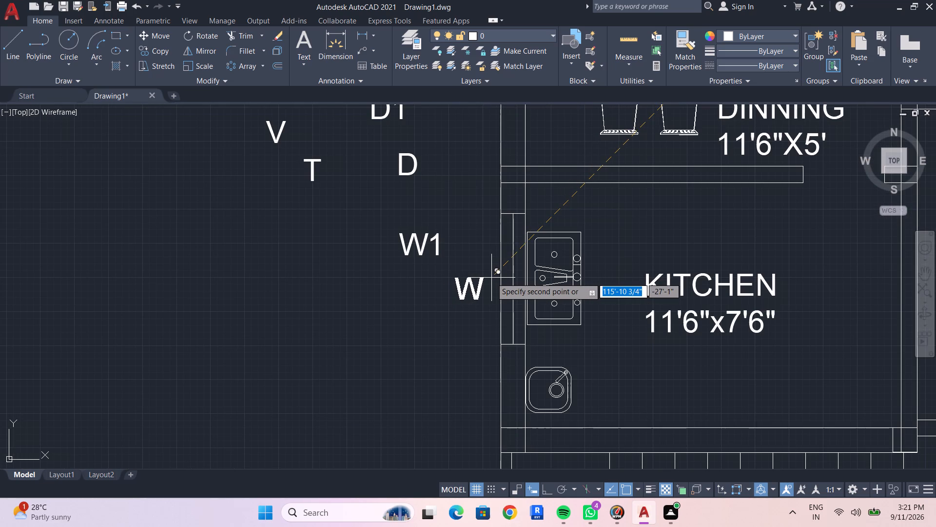
click(494, 278)
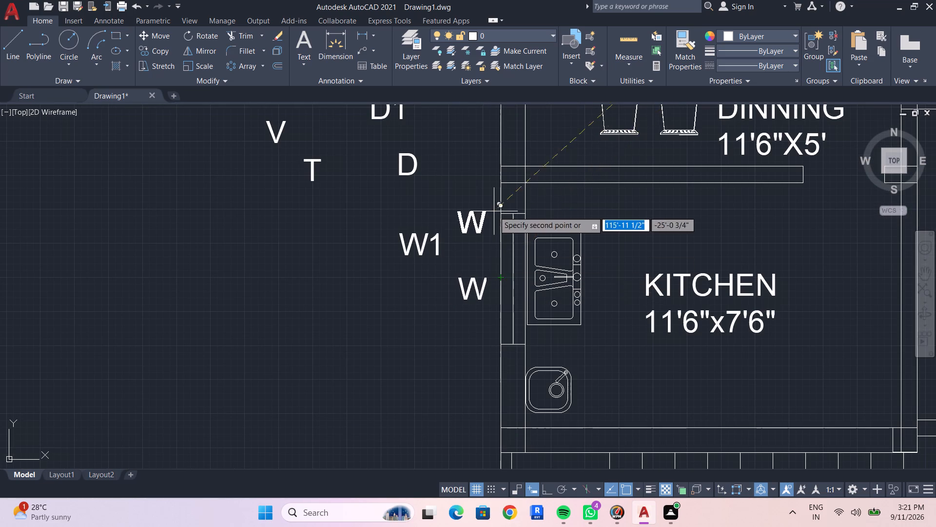
middle_drag(493, 218, 503, 435)
scroll(510, 304, down, 2)
scroll(501, 192, up, 2)
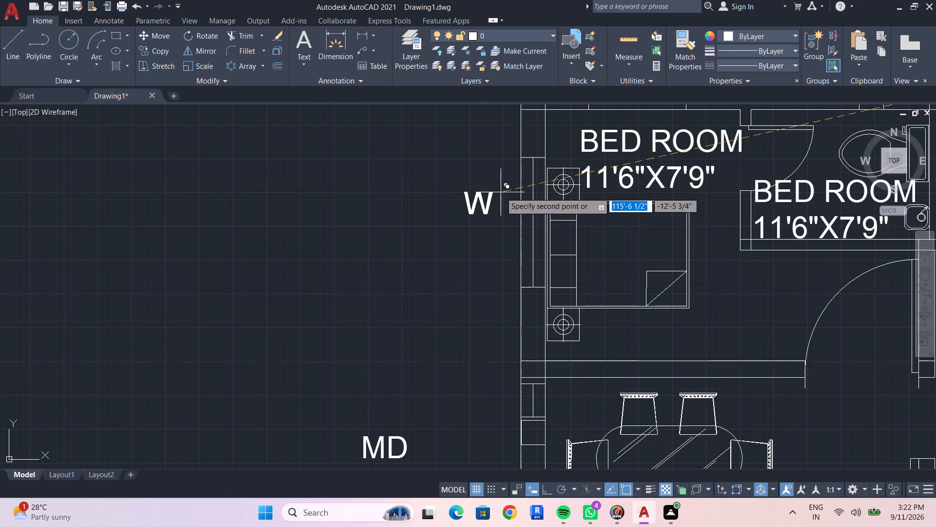
click(515, 185)
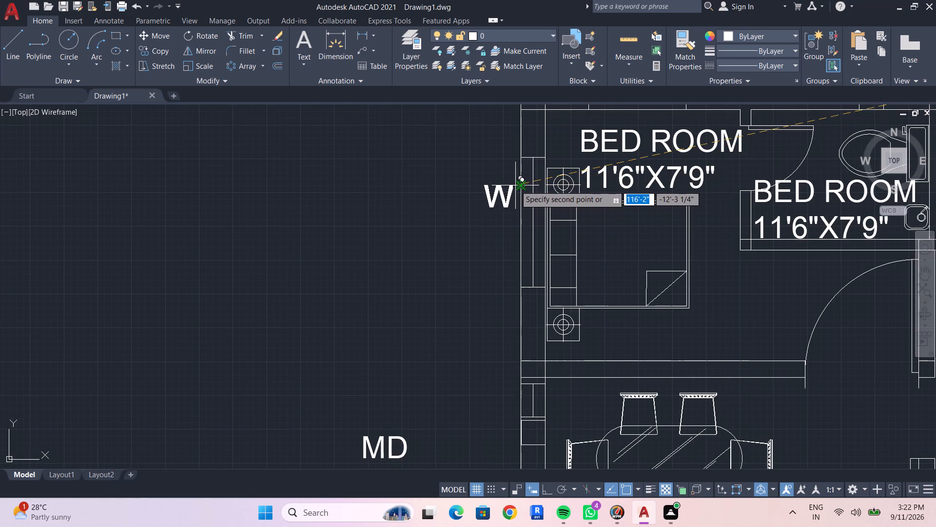
Place further W copies outside the hall and varanda right-wall windows and end the copying.
scroll(607, 233, down, 2)
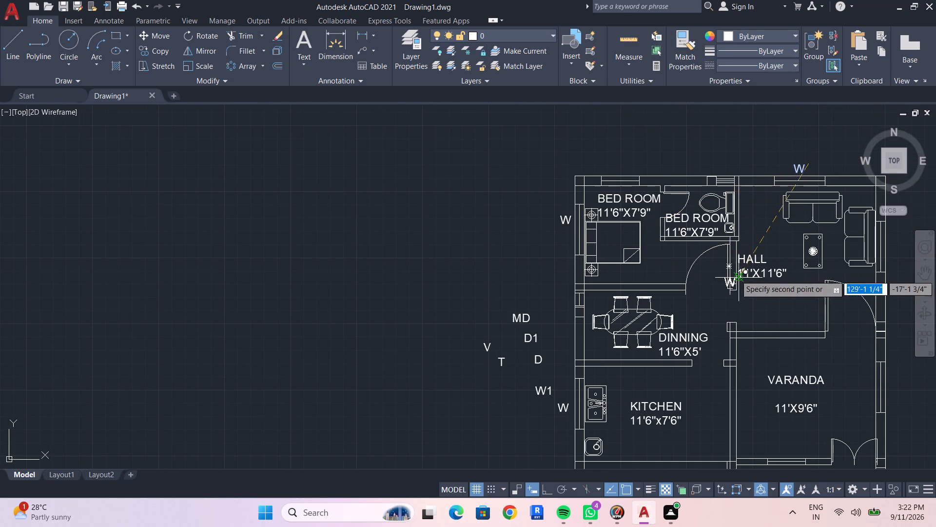
middle_drag(743, 282, 382, 165)
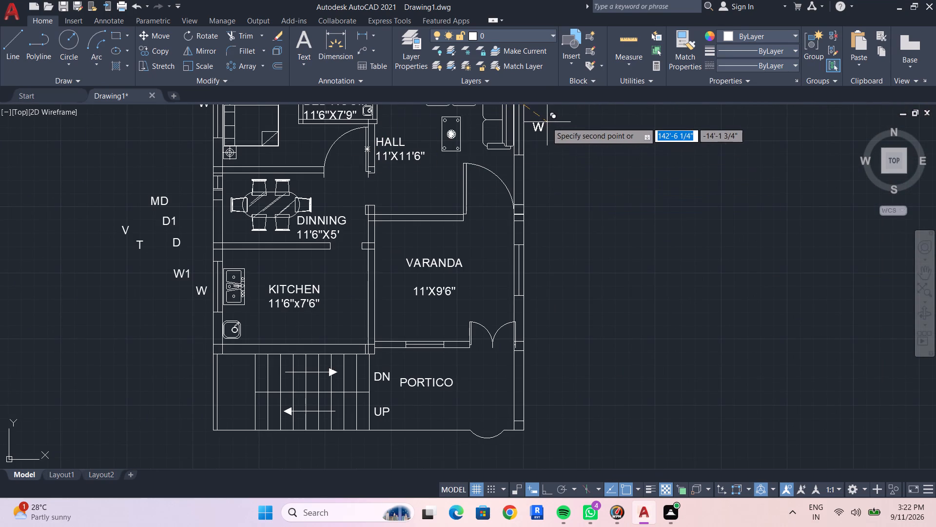
click(544, 118)
click(545, 262)
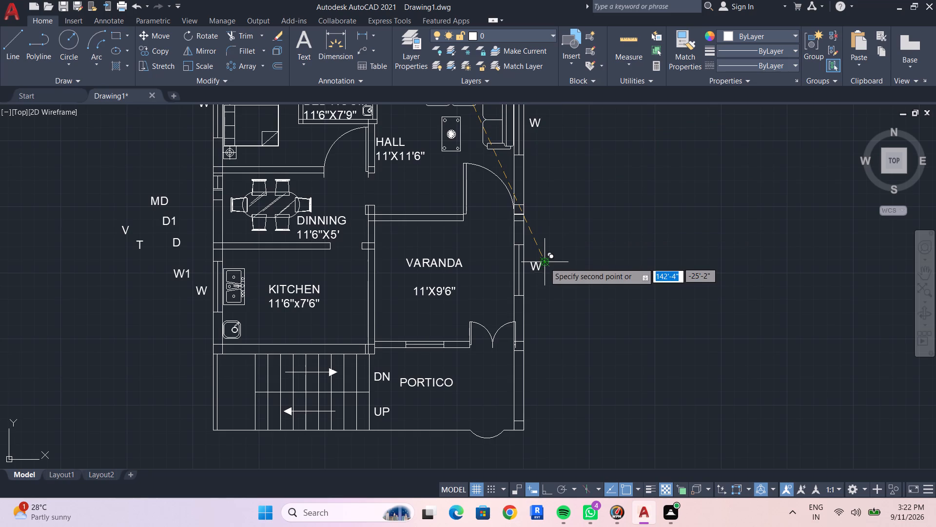
scroll(546, 320, down, 3)
scroll(493, 311, up, 3)
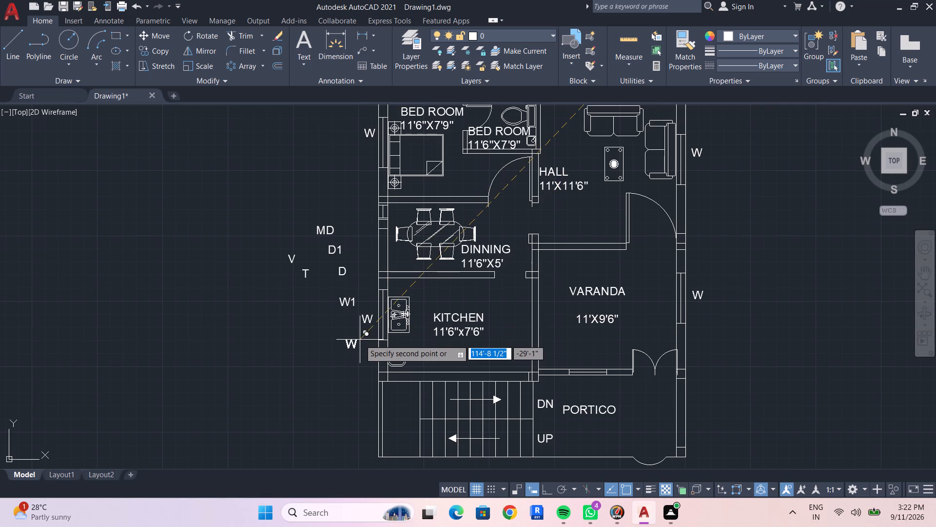
key(Escape)
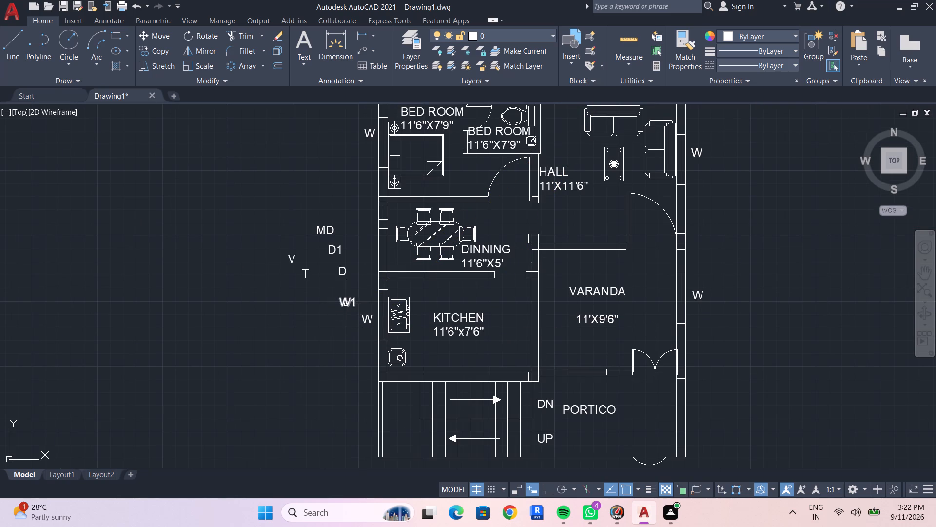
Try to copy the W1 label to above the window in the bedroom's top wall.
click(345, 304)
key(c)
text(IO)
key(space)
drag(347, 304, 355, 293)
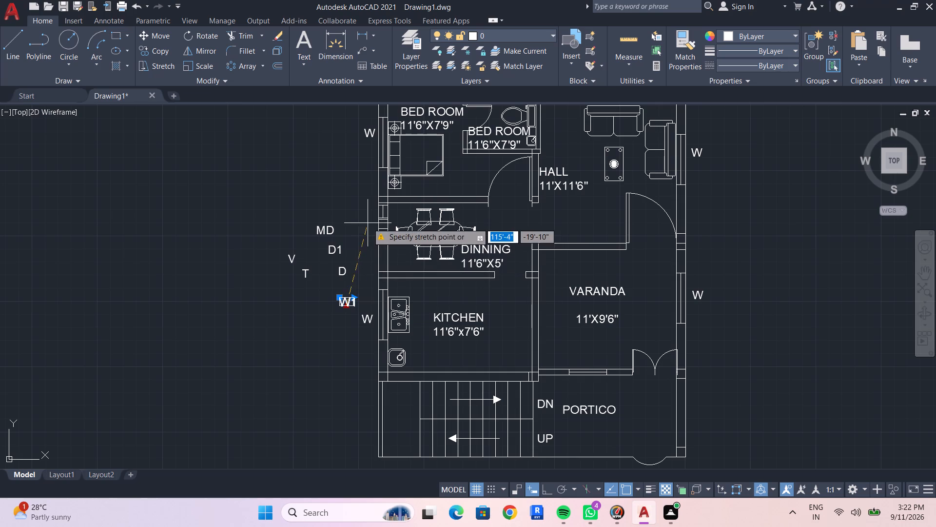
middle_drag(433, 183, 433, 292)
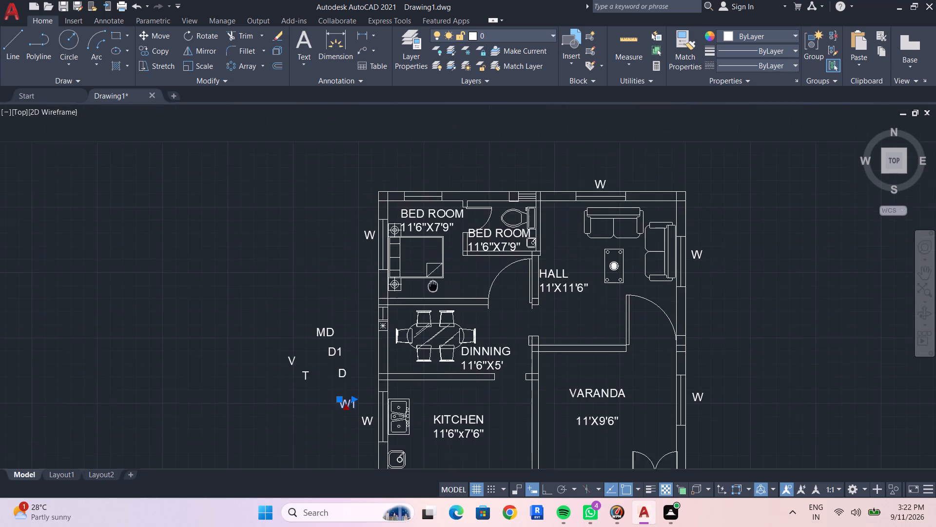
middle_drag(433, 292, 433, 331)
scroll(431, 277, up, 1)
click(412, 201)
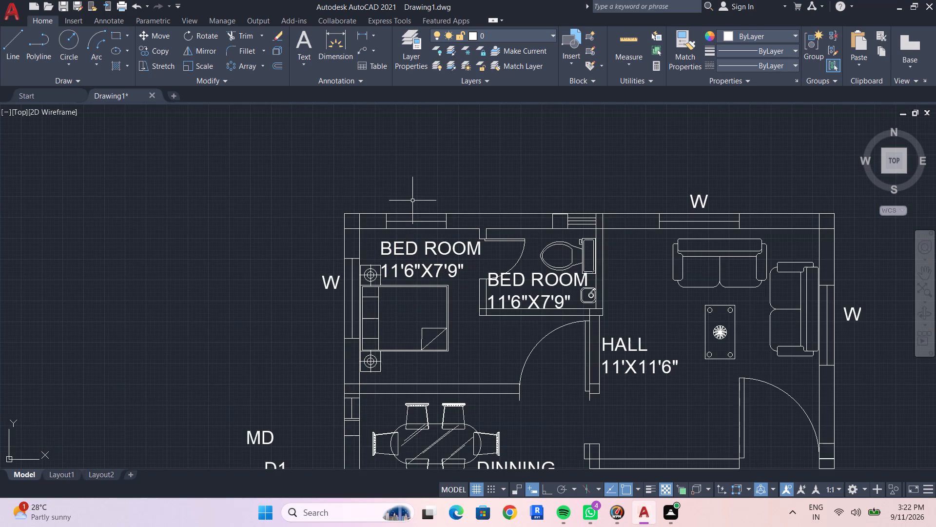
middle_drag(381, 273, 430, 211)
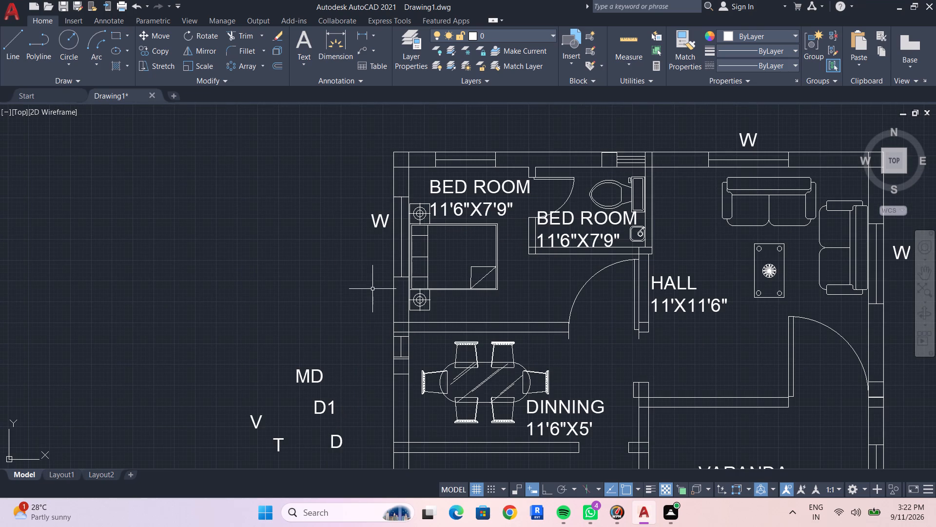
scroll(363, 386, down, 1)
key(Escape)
Move the W1 label to just above the window in the bedroom's top wall.
click(351, 452)
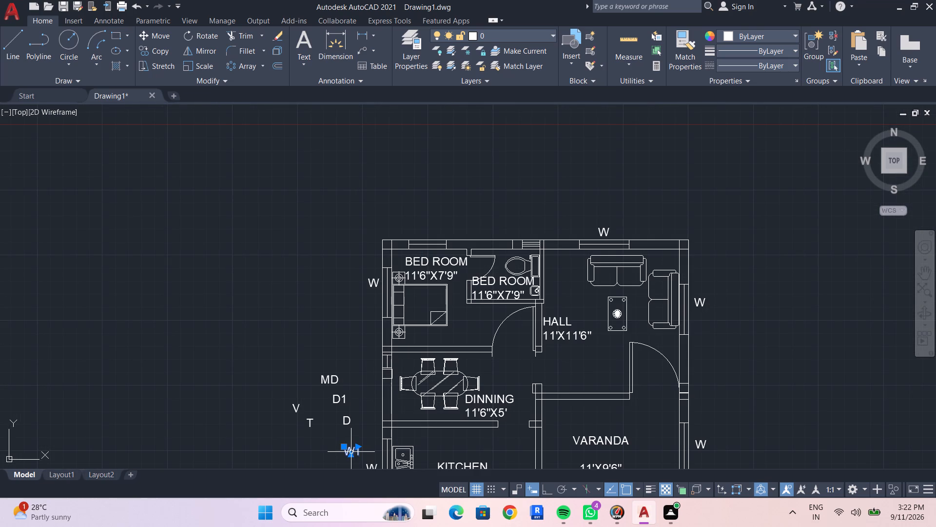
key(m)
key(space)
click(352, 451)
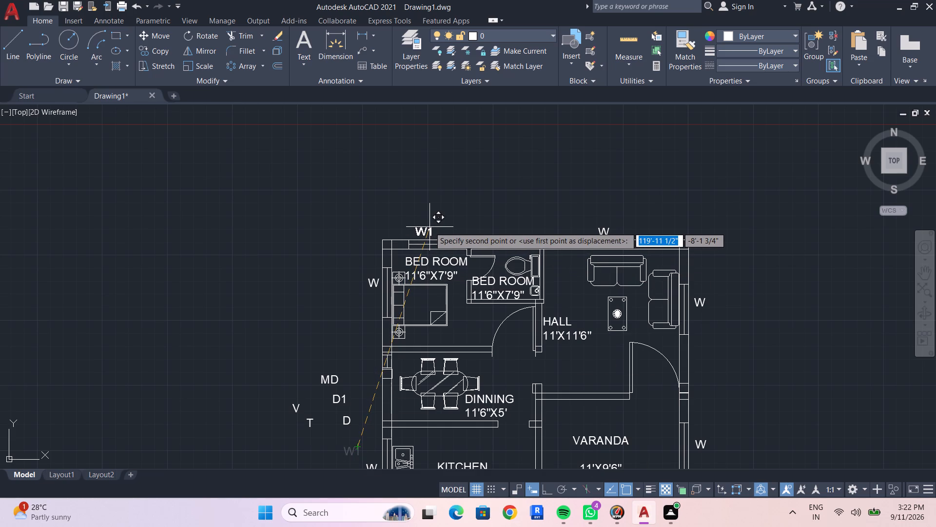
click(431, 228)
key(Escape)
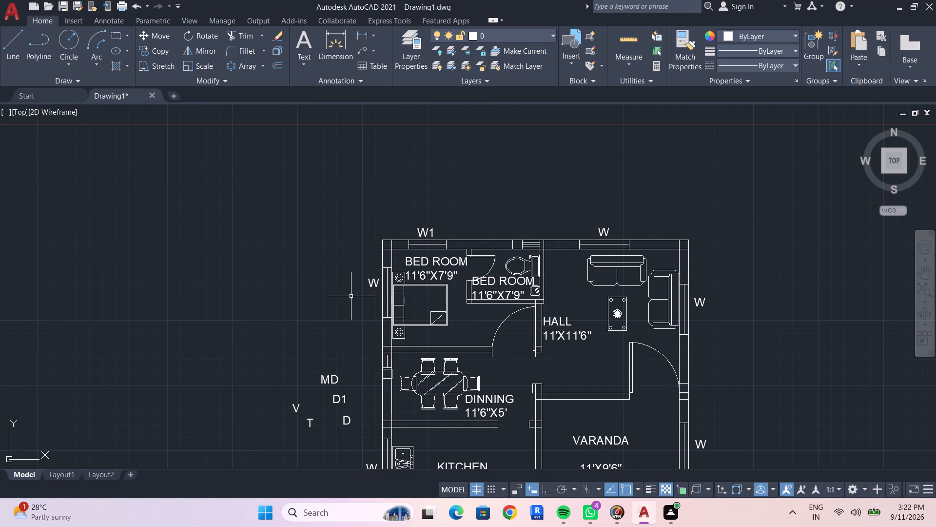
Move the D label into the bedroom door opening, beneath the door swing arc.
scroll(354, 406, down, 1)
scroll(349, 417, up, 2)
click(349, 417)
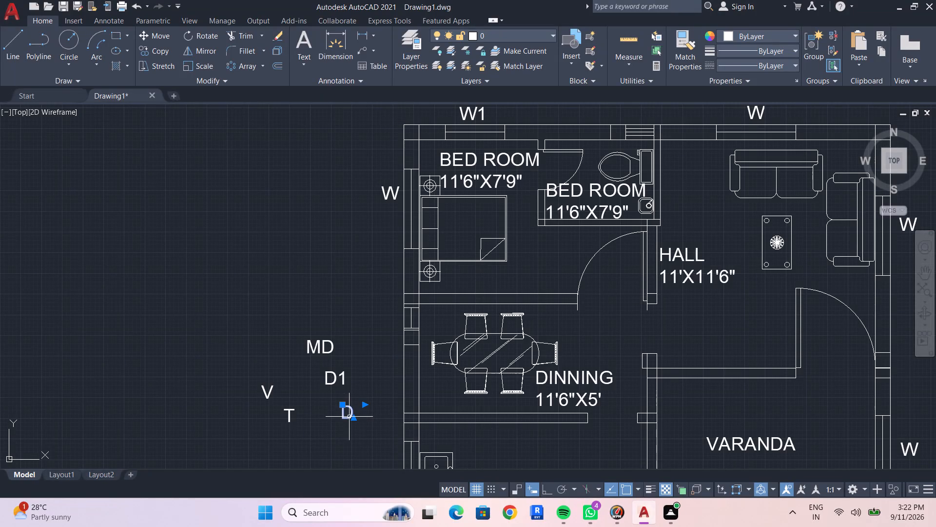
key(m)
key(space)
click(350, 415)
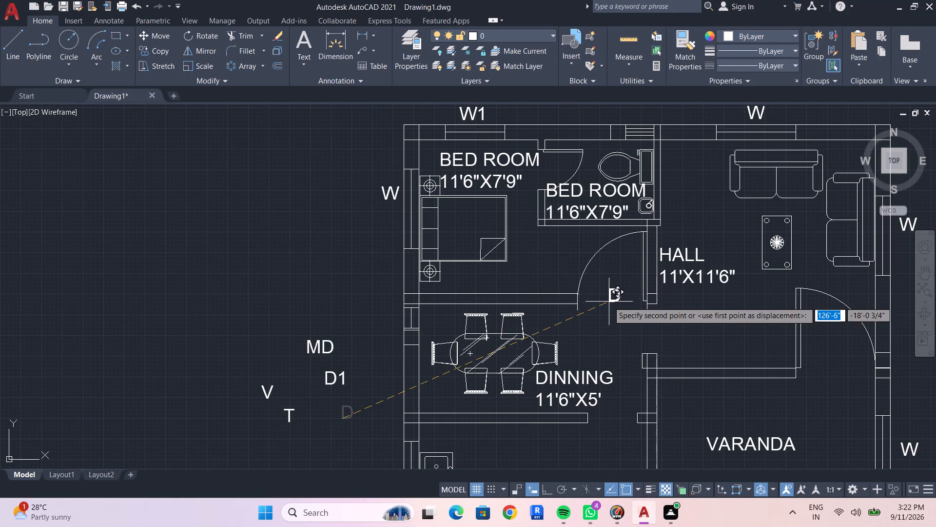
click(606, 306)
key(Escape)
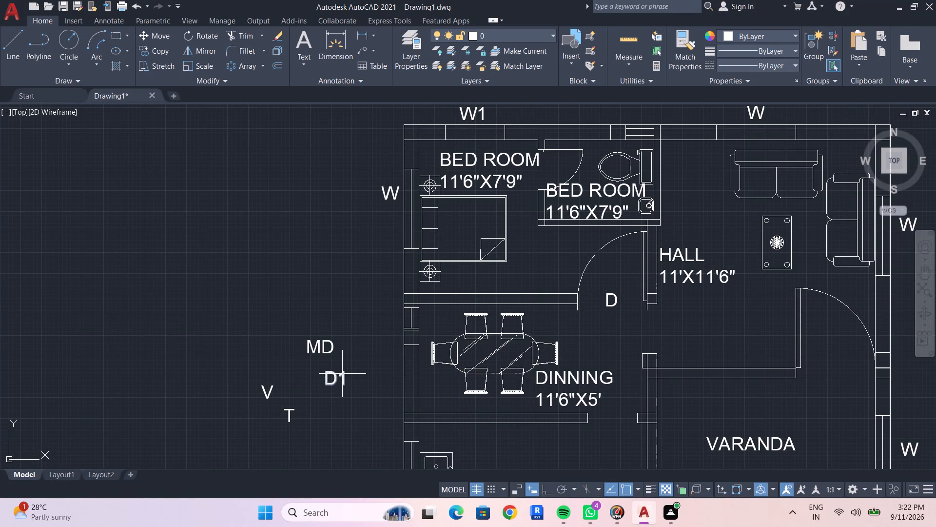
Move the D1 label to the toilet's door opening, beside the door swing arc.
click(342, 374)
key(c)
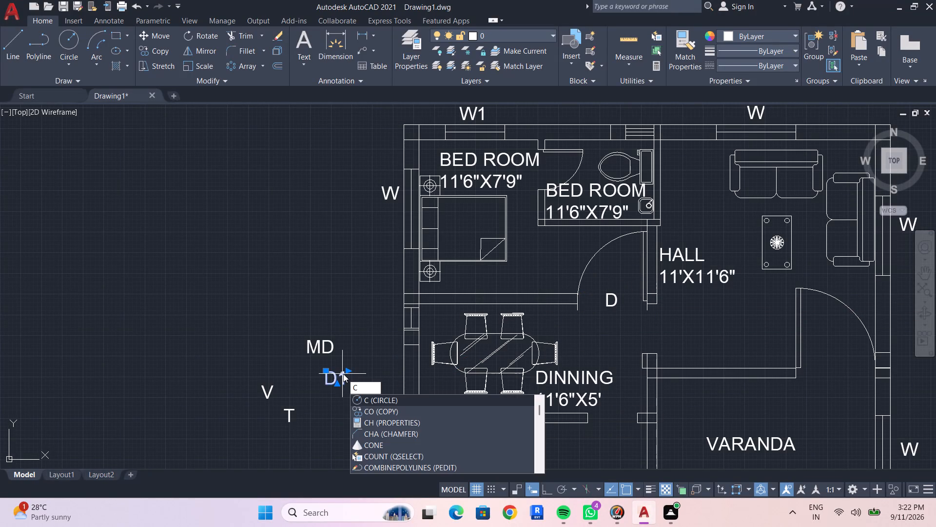
key(BackSpace)
text(M)
key(space)
click(344, 372)
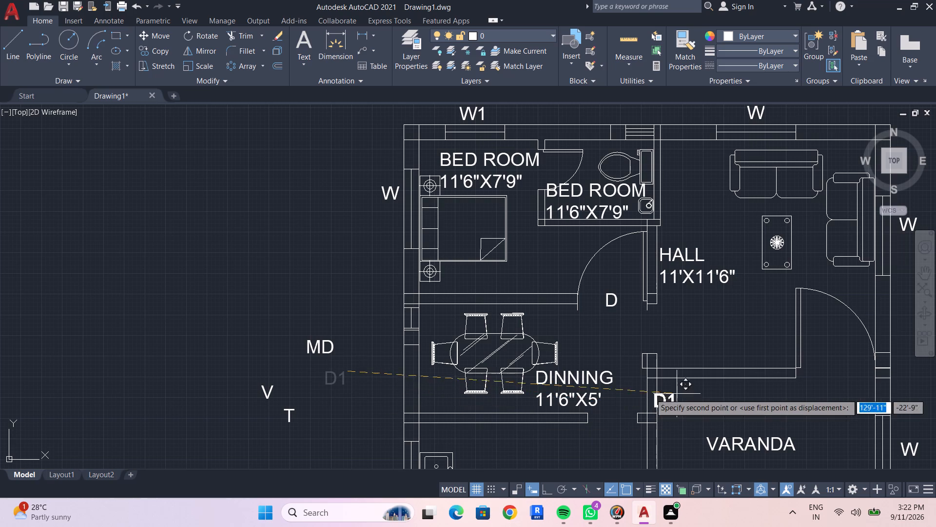
click(570, 162)
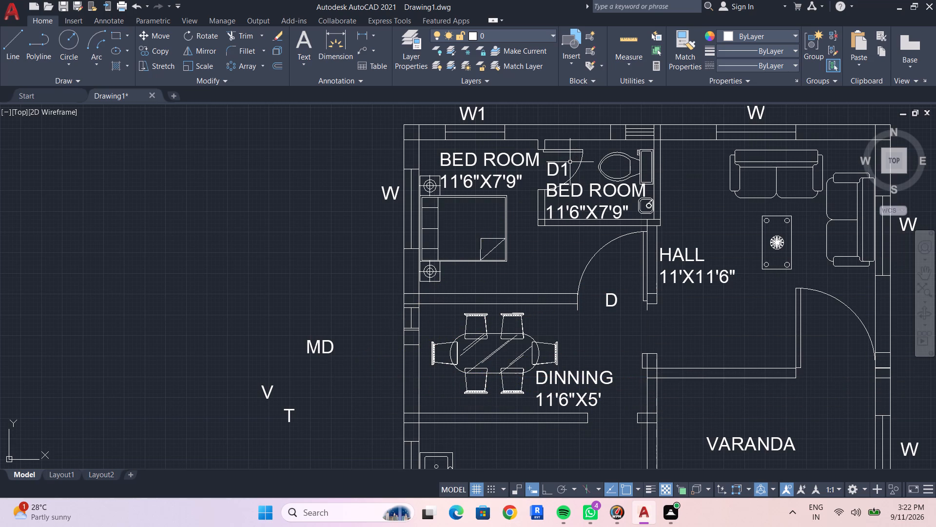
key(Escape)
Replace the copied BED ROOM text in the toilet with T and 5'6"X4' on two lines.
click(576, 192)
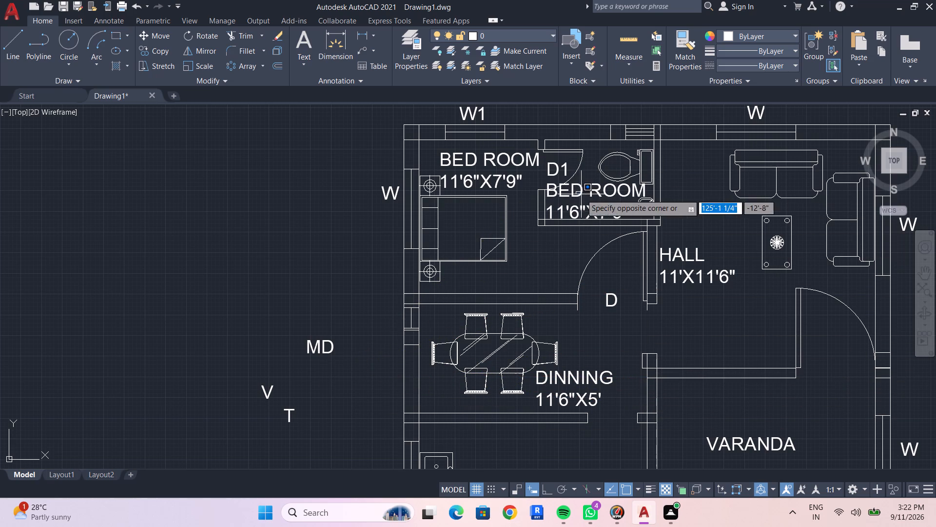
click(581, 194)
double_click(576, 192)
key(Escape)
triple_click(581, 192)
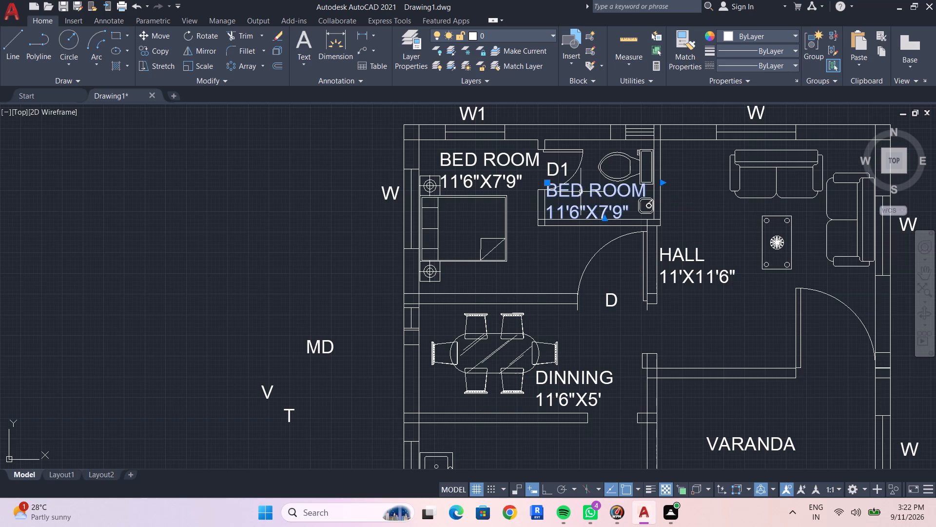
click(625, 210)
drag(635, 209, 612, 209)
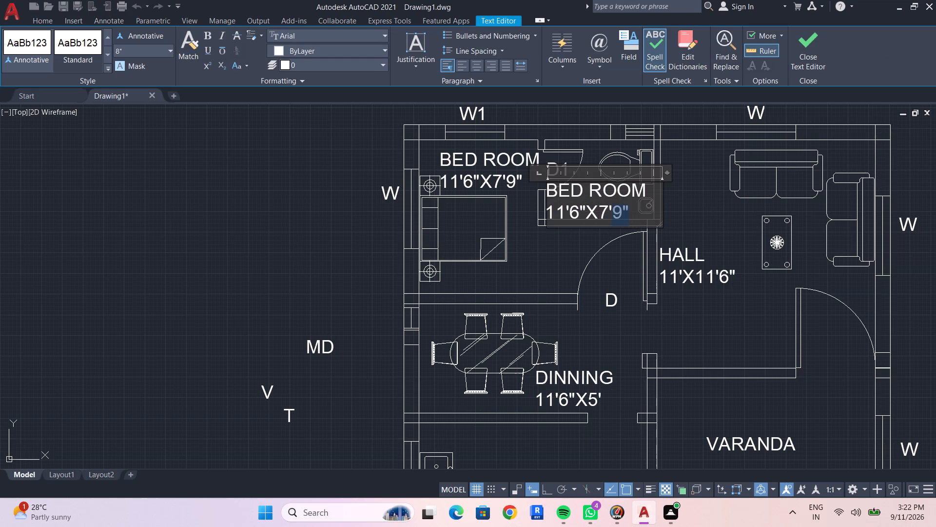
drag(612, 209, 540, 191)
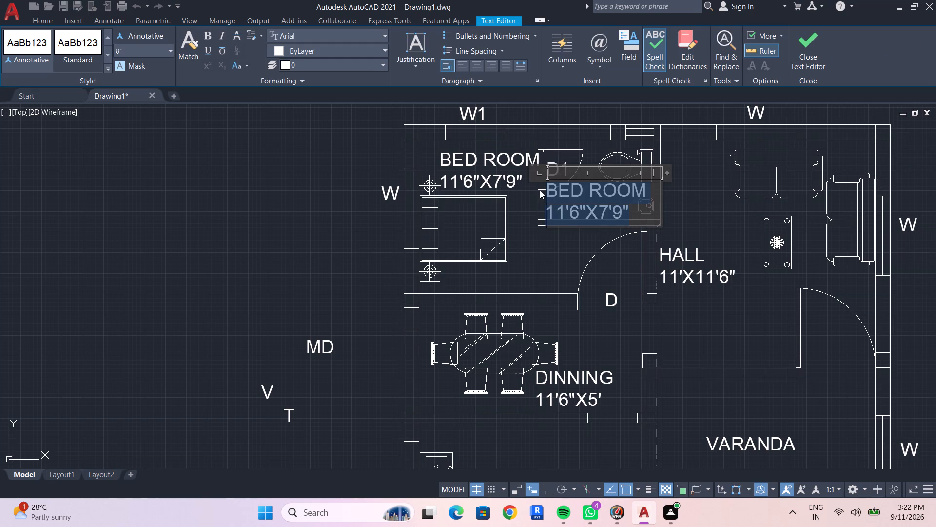
key(t)
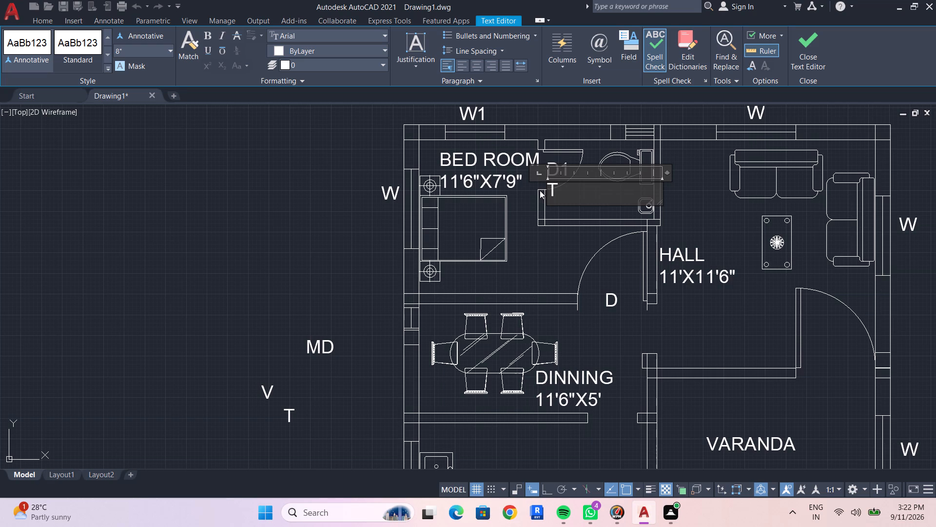
key(Return)
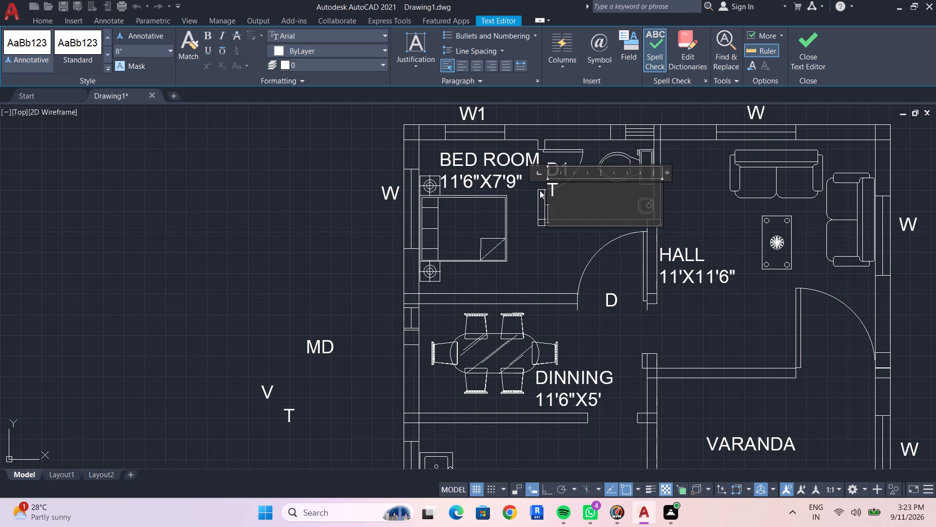
text(5'6")
text(X4')
click(595, 107)
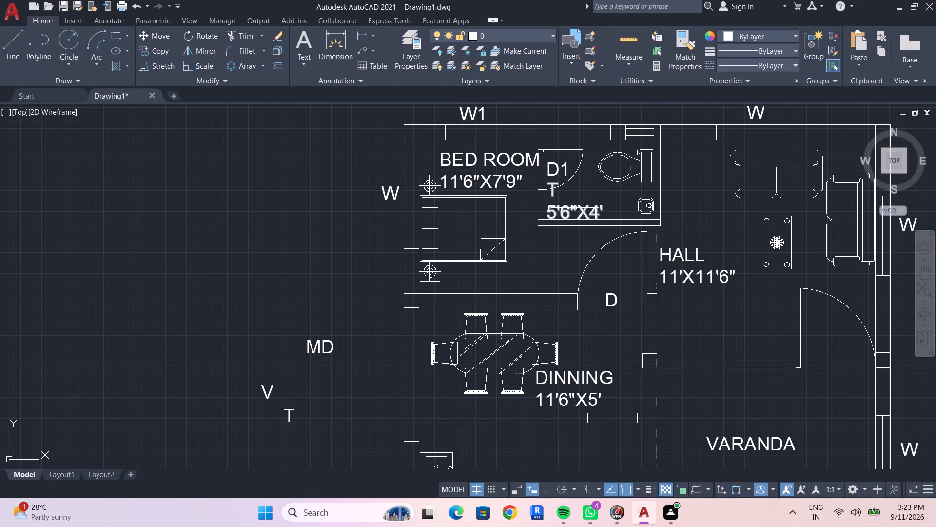
Shift the toilet's T 5'6"X4' text up and to the right, clear of the D1 label.
click(566, 213)
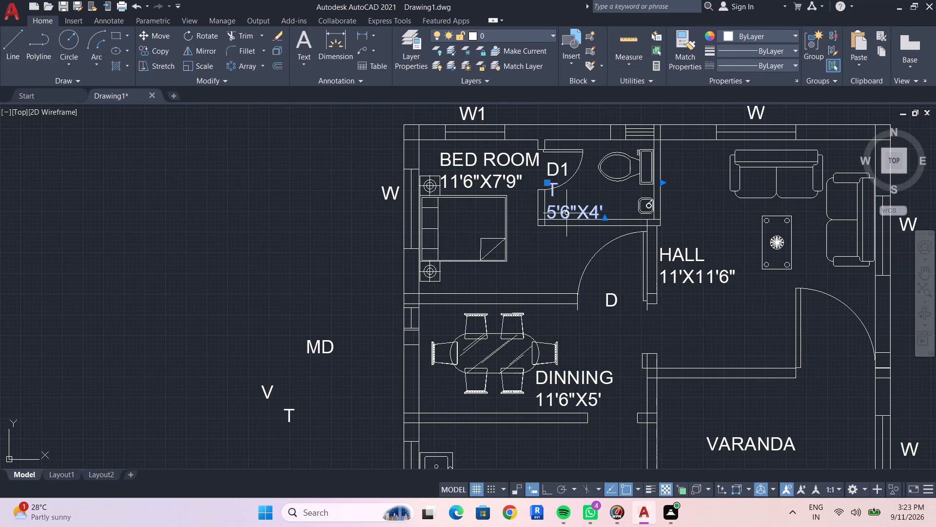
drag(548, 183, 579, 180)
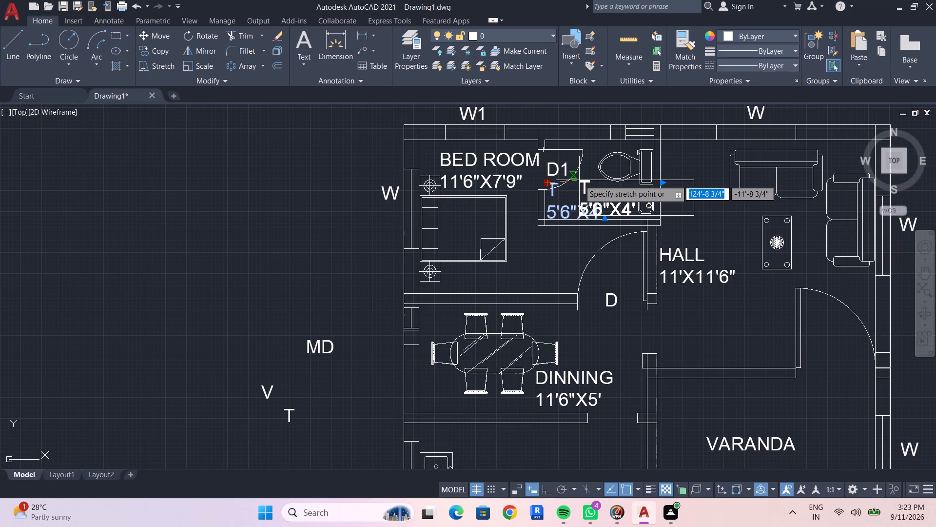
drag(579, 180, 579, 178)
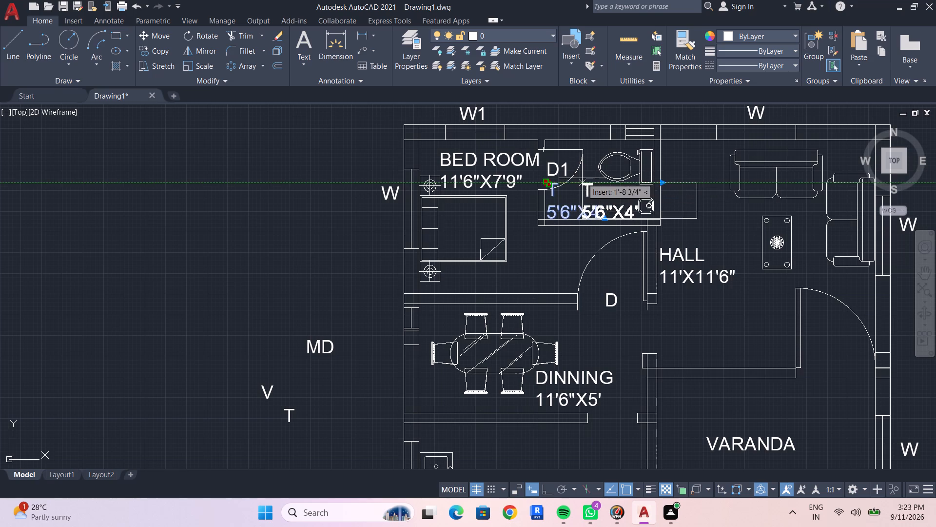
click(582, 176)
key(Escape)
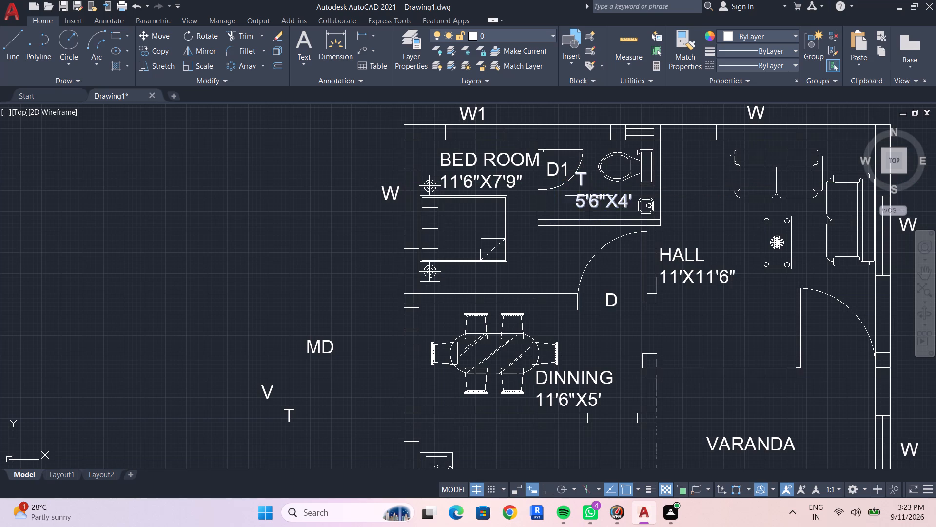
key(Escape)
Move the MD label into the door opening between the hall and the varanda.
scroll(606, 224, down, 1)
scroll(572, 260, down, 1)
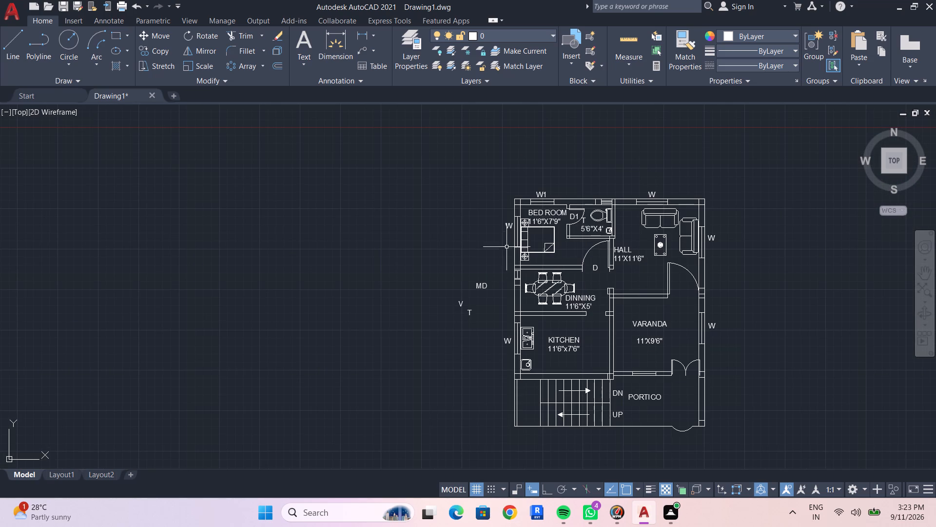
scroll(483, 284, up, 2)
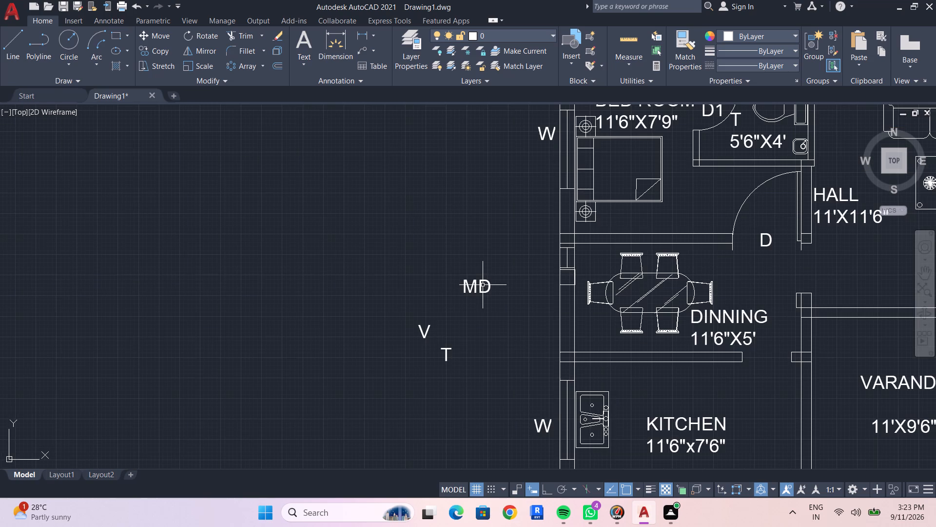
click(483, 285)
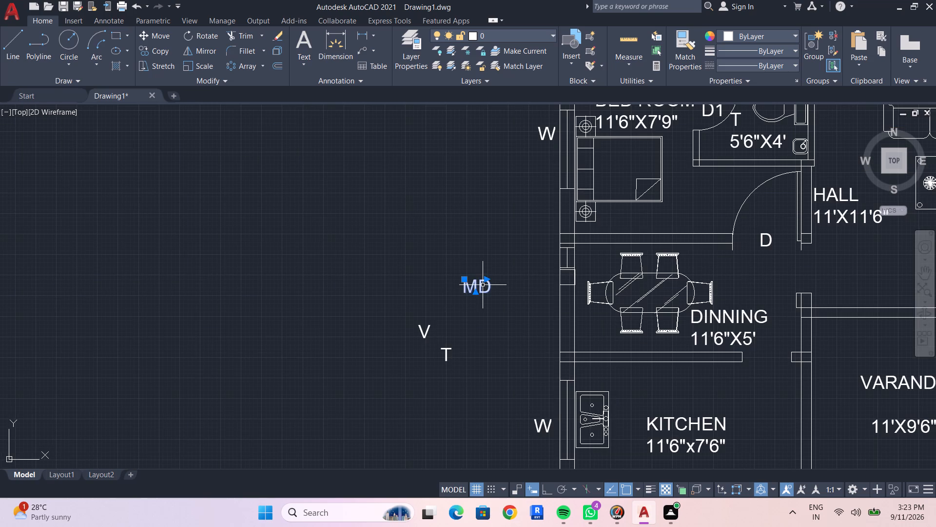
text(M)
key(space)
click(483, 285)
middle_drag(850, 361, 484, 188)
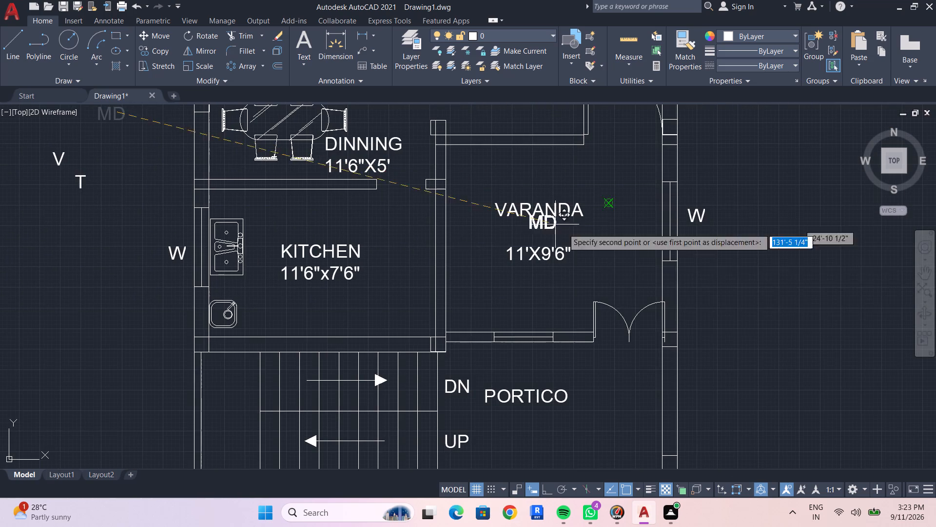
middle_drag(621, 292, 616, 430)
scroll(620, 272, up, 1)
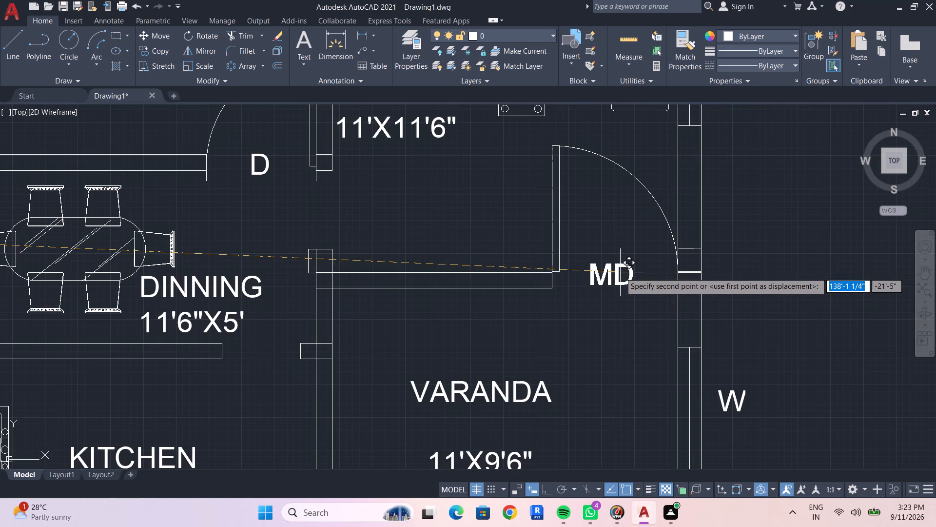
click(620, 272)
key(Escape)
Add the text GRILL DOOR in the portico, just below the varanda's double door.
scroll(605, 325, down, 1)
middle_drag(605, 325, 632, 248)
middle_drag(658, 446, 630, 282)
scroll(630, 282, down, 1)
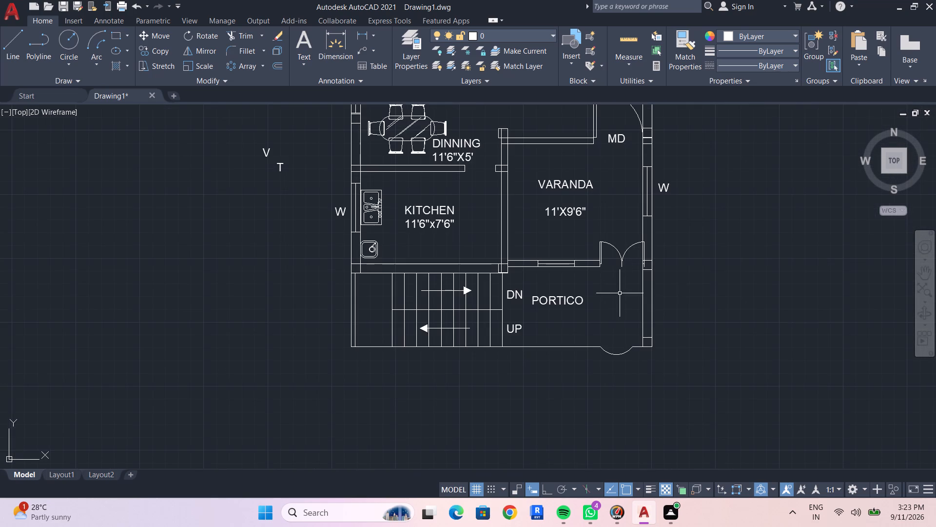
key(Escape)
key(Escape)
scroll(609, 285, up, 2)
text(T)
key(space)
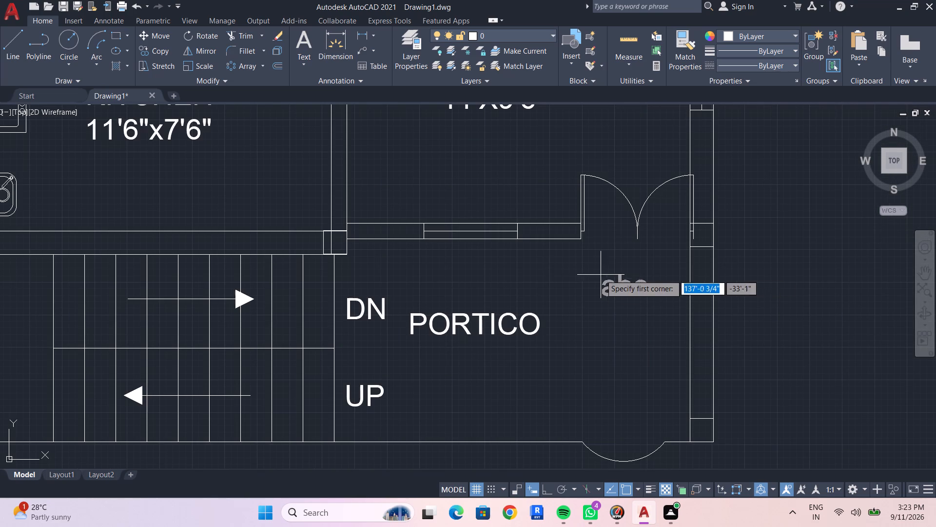
click(601, 275)
click(655, 272)
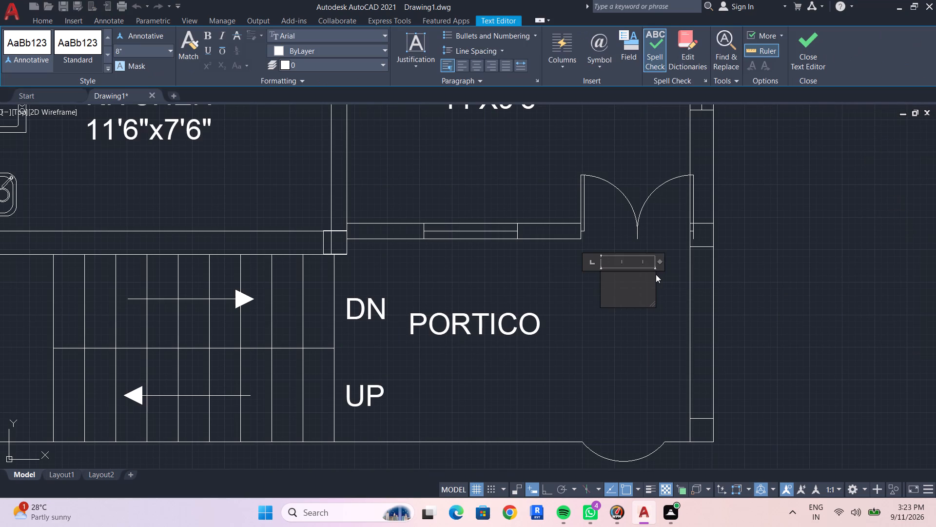
text(GRILL)
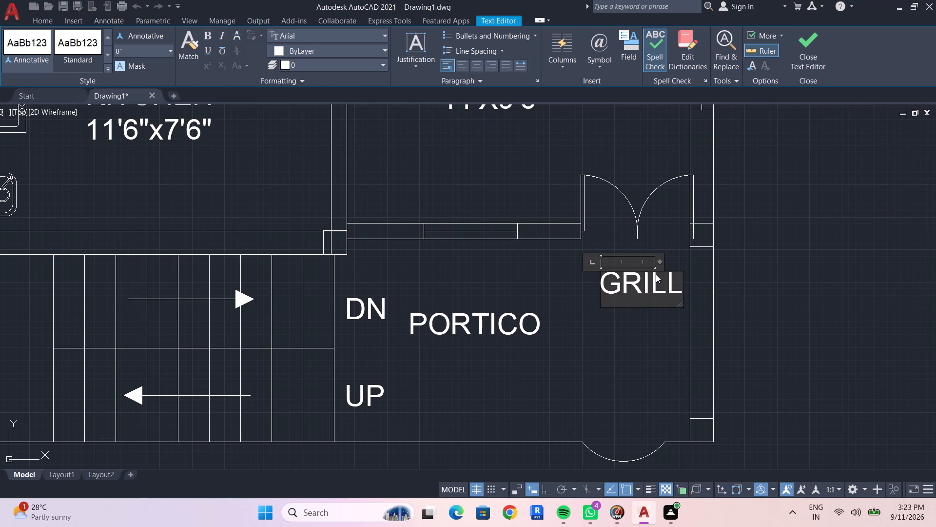
key(space)
text(DOOR)
click(556, 283)
Scale down the GRILL DOOR text about its lower-left corner.
scroll(556, 282, up, 1)
click(678, 289)
key(e)
key(s)
key(c)
key(space)
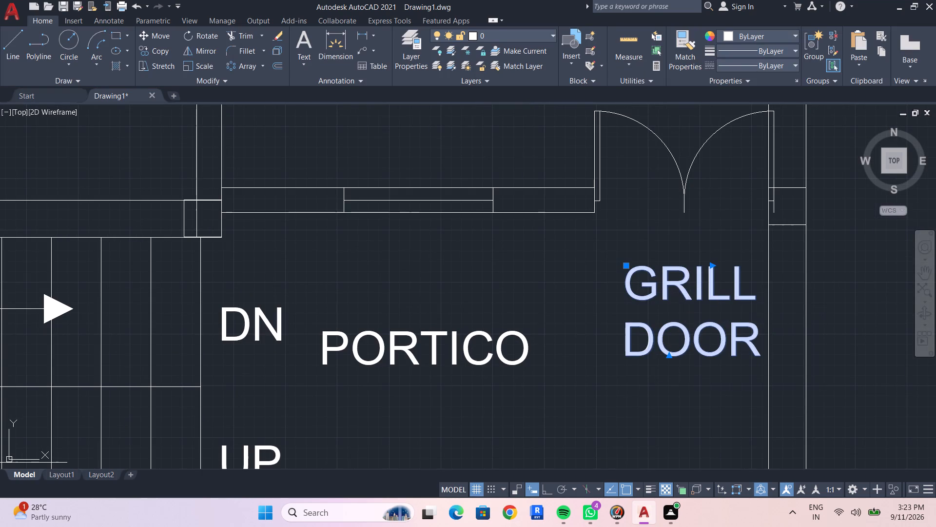
drag(628, 355, 632, 343)
key(Escape)
text(SC)
key(space)
click(629, 357)
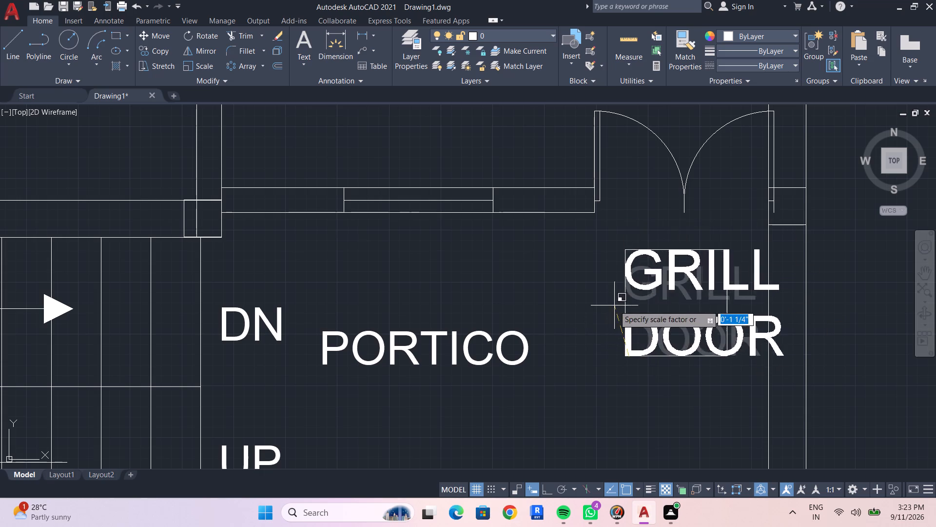
click(649, 332)
key(Escape)
Scale down the GRILL DOOR text about its lower-left corner.
click(657, 309)
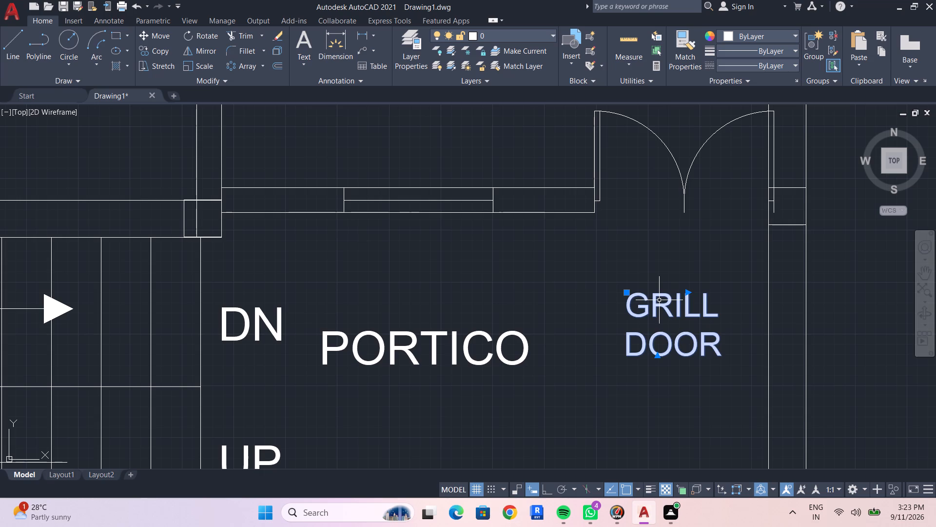
Nudge the GRILL DOOR text up and slightly right so it sits just below the varanda's double door.
key(ctrl+Up)
key(ctrl+Up)
key(ctrl+Up)
key(ctrl+Up)
key(ctrl+Up)
key(ctrl+Up)
key(ctrl+Up)
key(ctrl+Up)
key(ctrl+Up)
key(ctrl+Up)
key(ctrl+Up)
key(ctrl+Up)
key(ctrl+Up)
key(ctrl+Up)
key(ctrl+Up)
key(ctrl+Up)
key(ctrl+Up)
key(ctrl+Up)
key(ctrl+Up)
key(ctrl+Up)
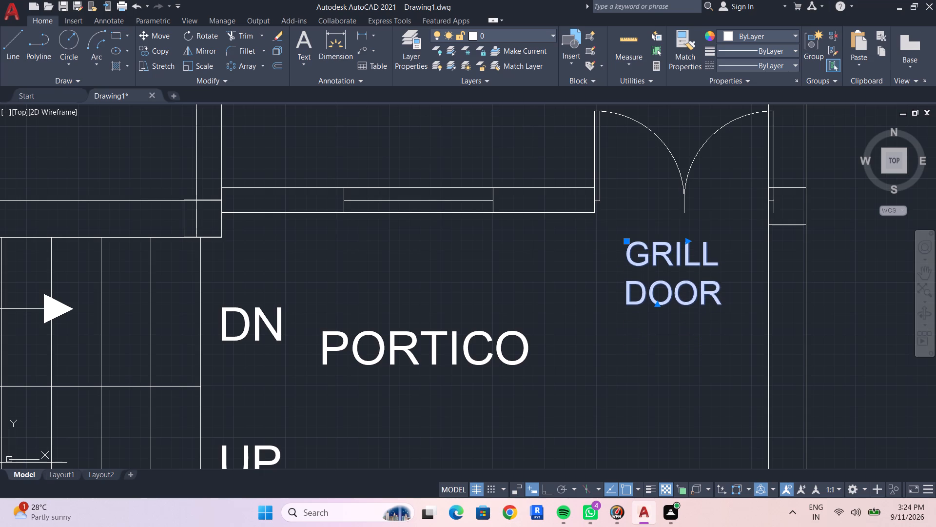
key(ctrl+Right)
key(ctrl+Down)
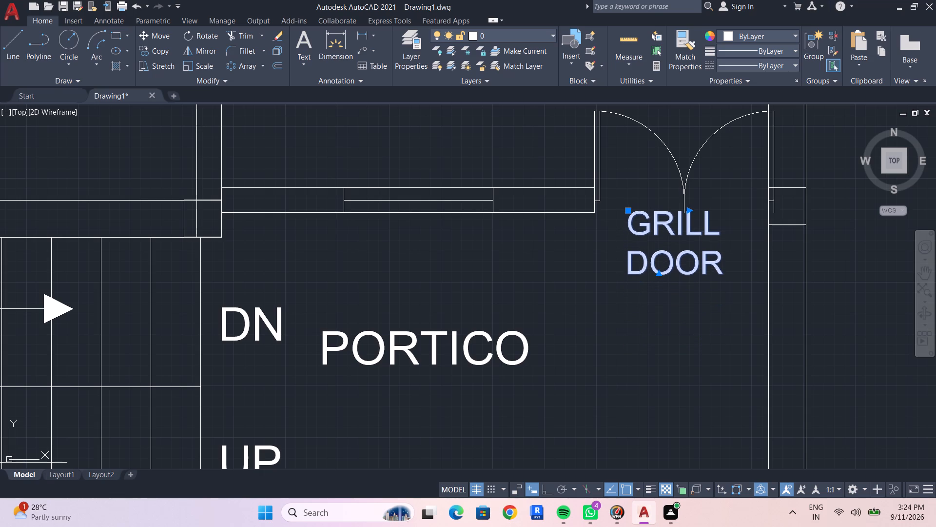
key(ctrl+Down)
key(ctrl+Down)
key(ctrl+Down)
key(ctrl+Down)
key(Down)
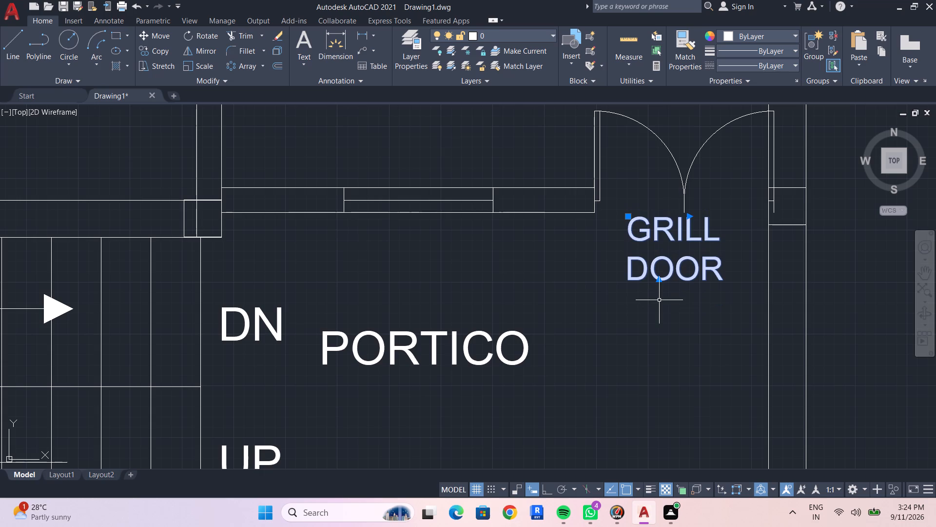
key(ctrl+Right)
key(ctrl+Right)
key(ctrl+Right)
key(ctrl+Right)
key(ctrl+Right)
key(ctrl+Right)
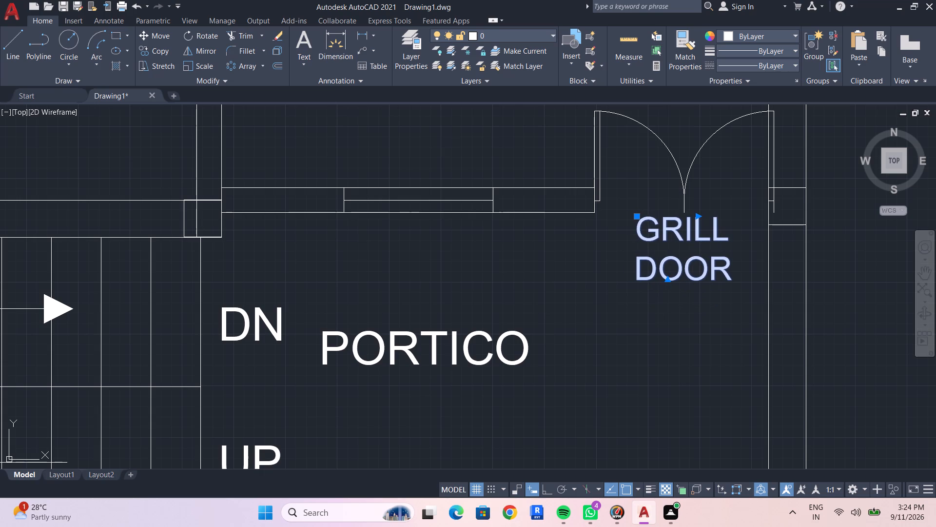
key(ctrl+Right)
key(ctrl+Right)
key(Escape)
Move the V label from outside the plan to just above the toilet's ventilator opening in the north wall.
scroll(656, 287, down, 3)
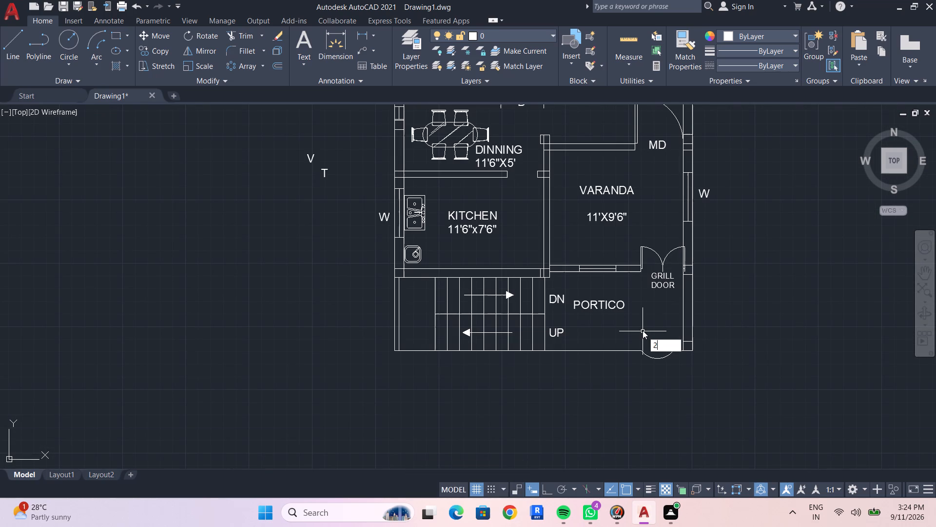
middle_drag(342, 238, 414, 321)
scroll(401, 254, up, 2)
click(349, 227)
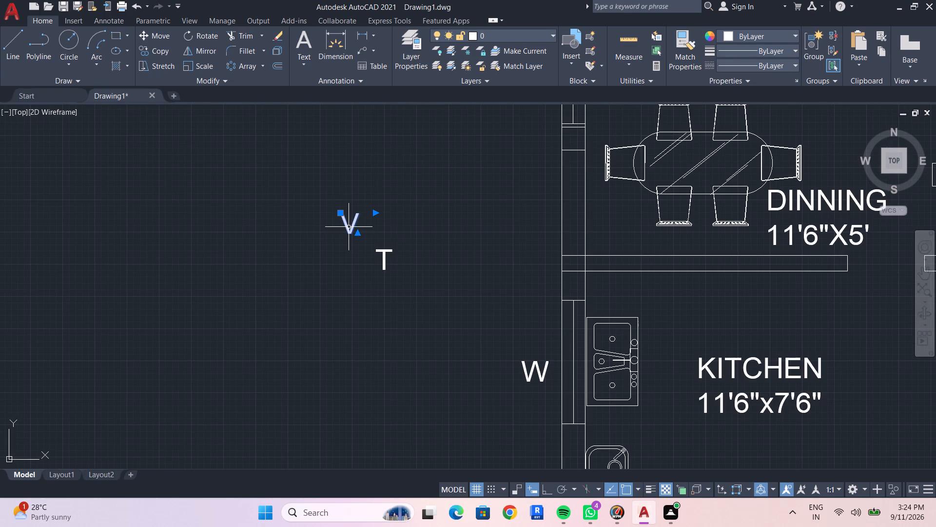
text(M)
key(space)
click(349, 227)
middle_drag(510, 189, 425, 361)
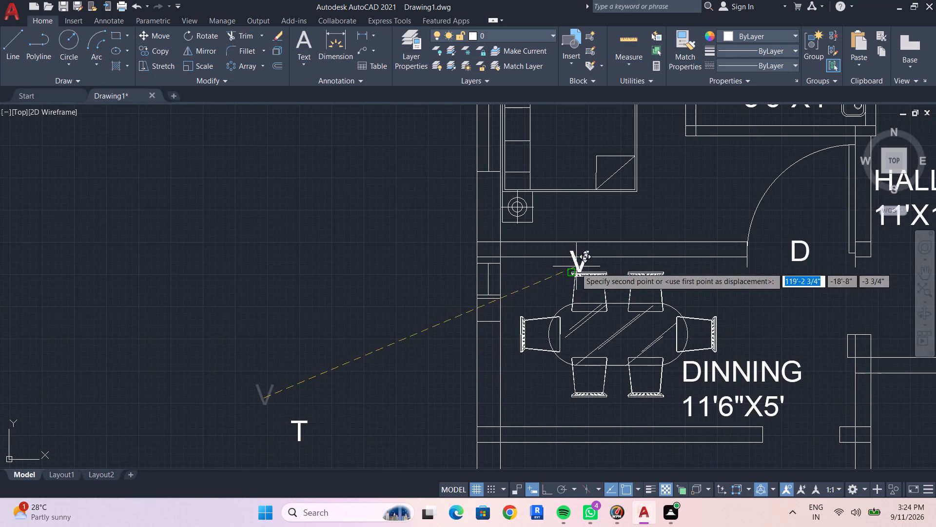
middle_drag(564, 318, 437, 388)
middle_drag(615, 251, 478, 451)
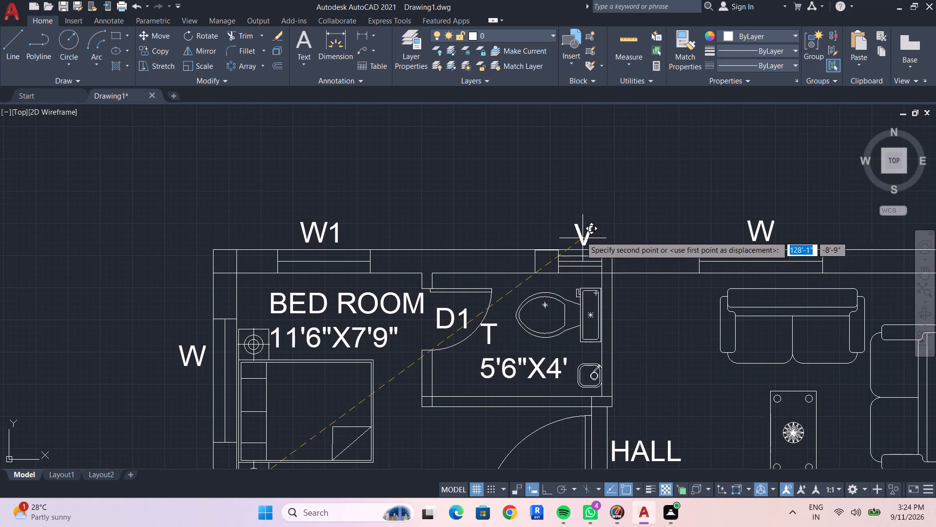
click(580, 237)
Delete the leftover T label outside the west side of the plan.
scroll(576, 305, down, 2)
middle_drag(586, 370, 676, 164)
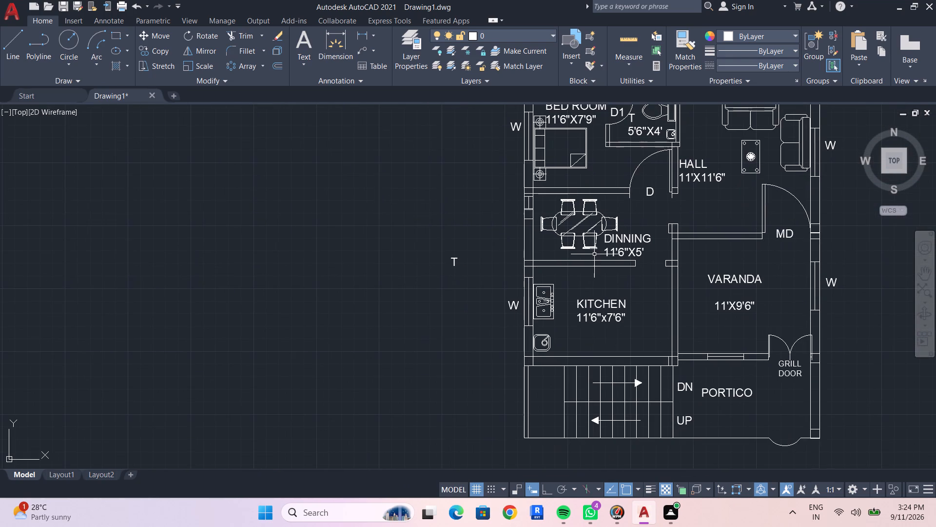
scroll(515, 258, down, 1)
middle_drag(515, 258, 432, 154)
middle_drag(447, 238, 458, 278)
scroll(457, 278, up, 3)
middle_drag(428, 313, 654, 457)
scroll(465, 204, down, 3)
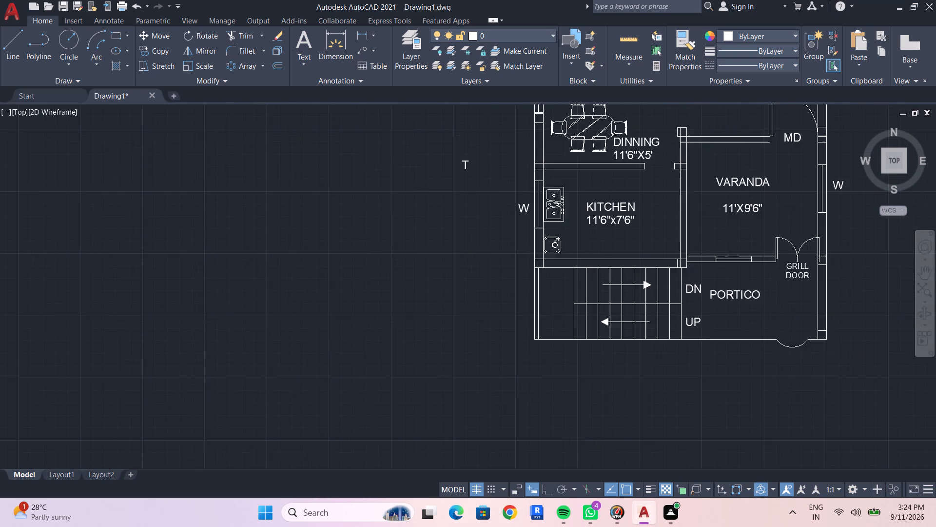
drag(424, 152, 461, 174)
drag(477, 201, 483, 210)
key(Delete)
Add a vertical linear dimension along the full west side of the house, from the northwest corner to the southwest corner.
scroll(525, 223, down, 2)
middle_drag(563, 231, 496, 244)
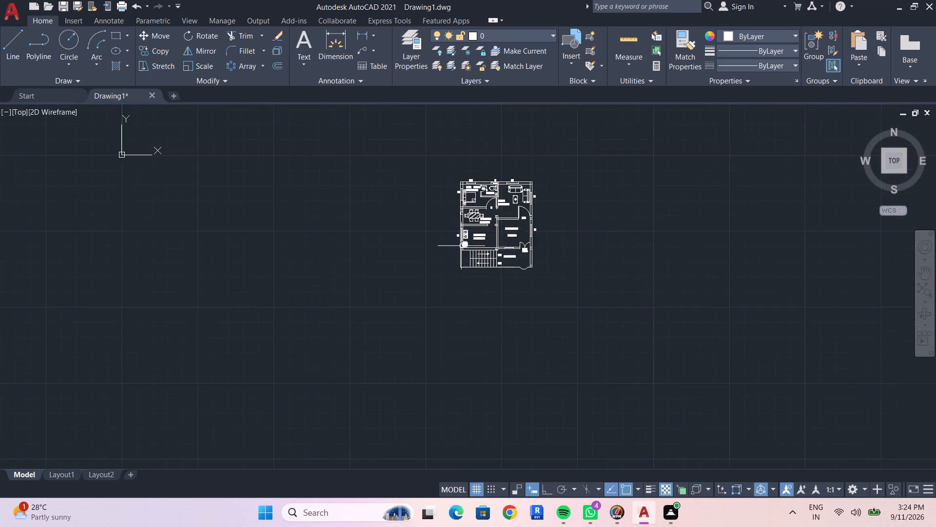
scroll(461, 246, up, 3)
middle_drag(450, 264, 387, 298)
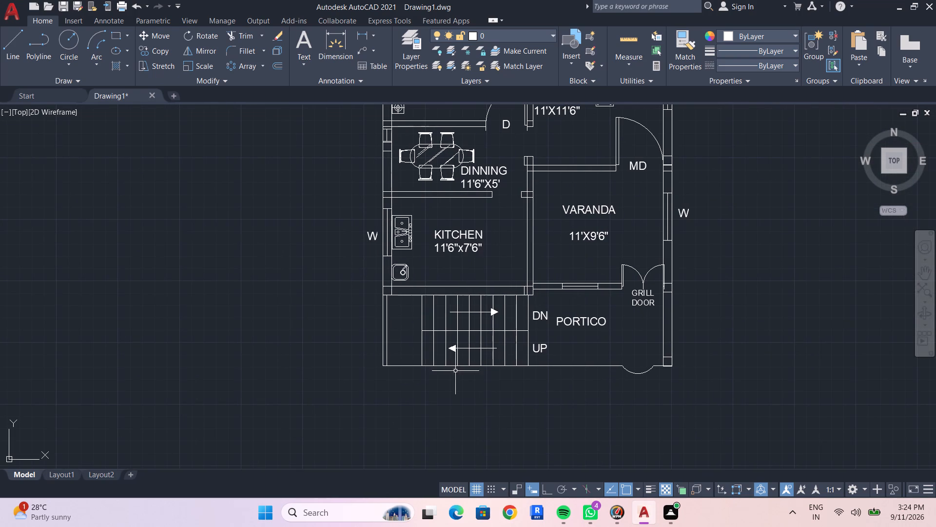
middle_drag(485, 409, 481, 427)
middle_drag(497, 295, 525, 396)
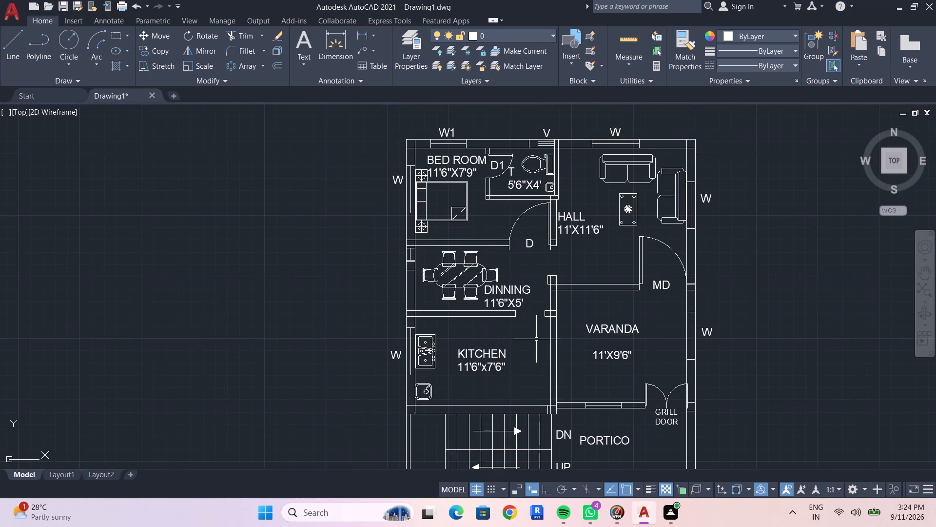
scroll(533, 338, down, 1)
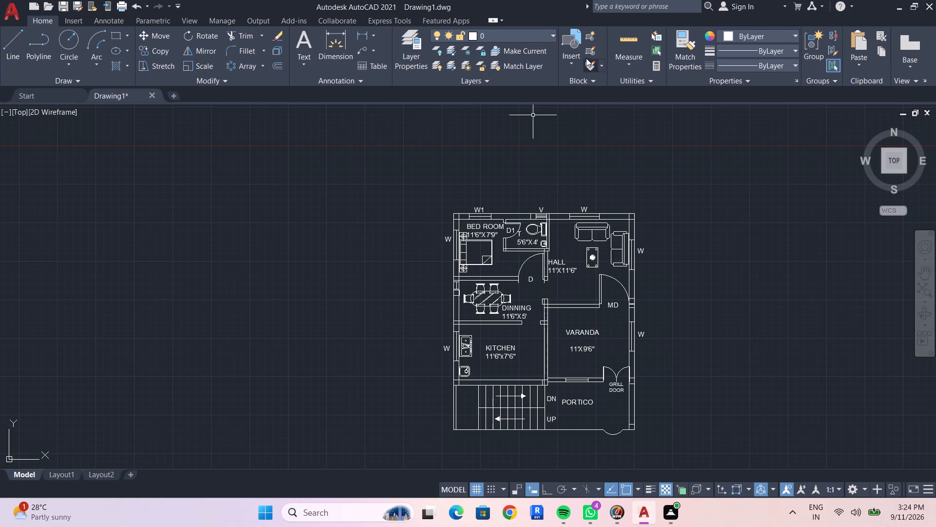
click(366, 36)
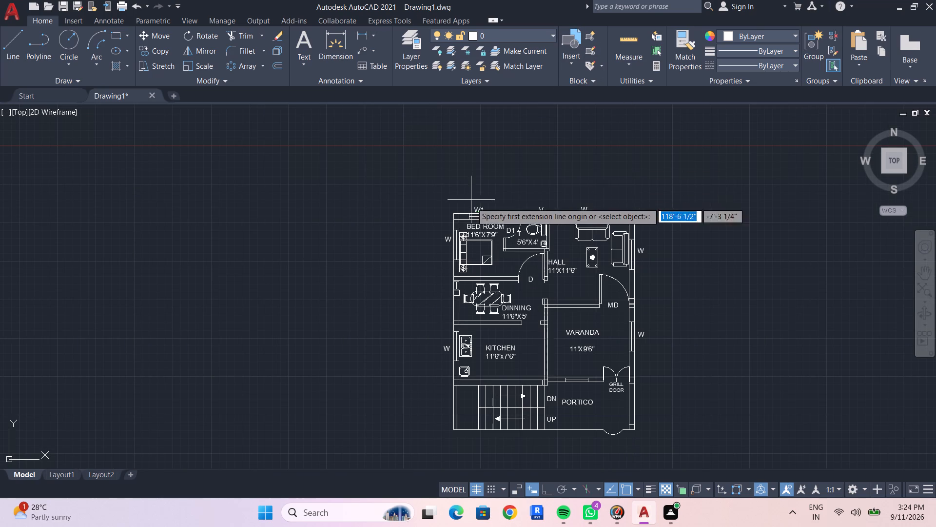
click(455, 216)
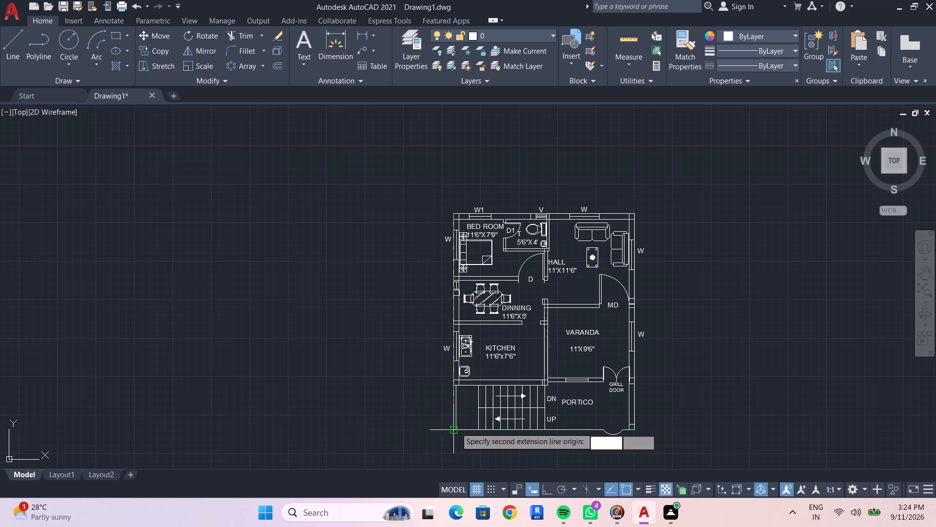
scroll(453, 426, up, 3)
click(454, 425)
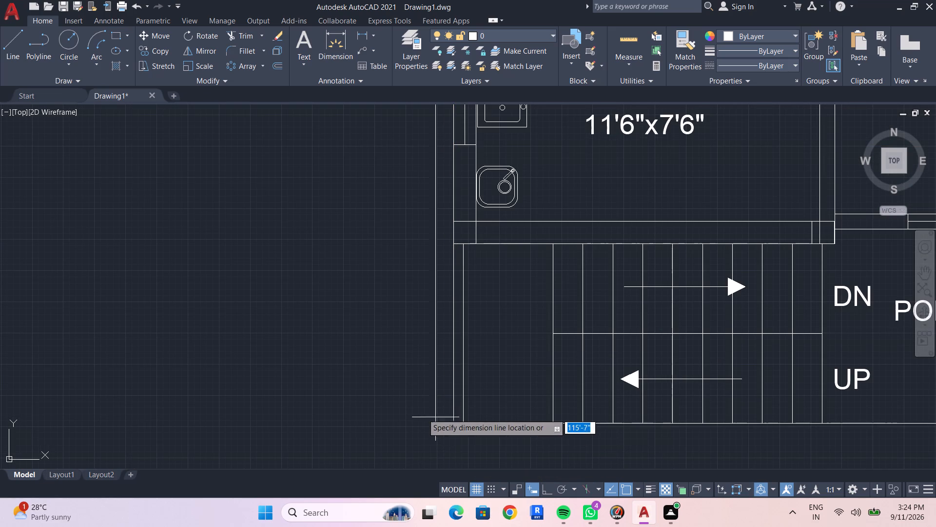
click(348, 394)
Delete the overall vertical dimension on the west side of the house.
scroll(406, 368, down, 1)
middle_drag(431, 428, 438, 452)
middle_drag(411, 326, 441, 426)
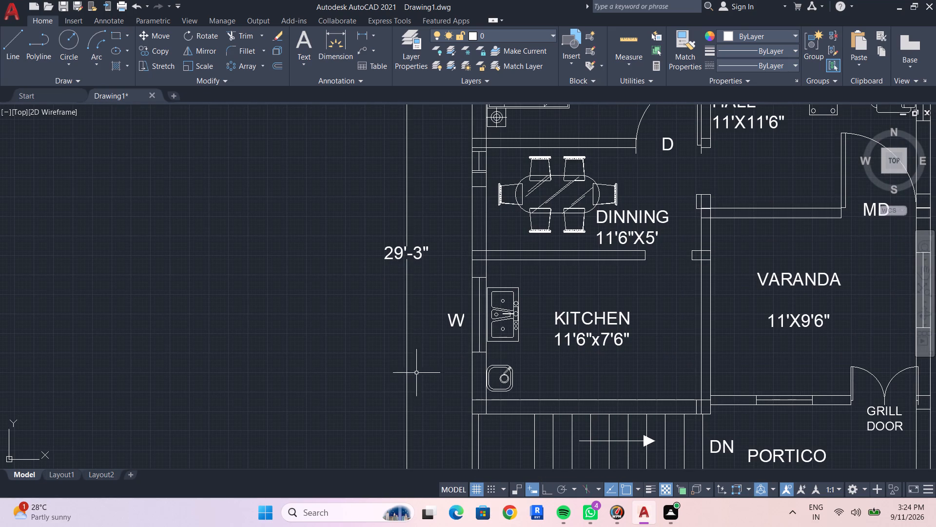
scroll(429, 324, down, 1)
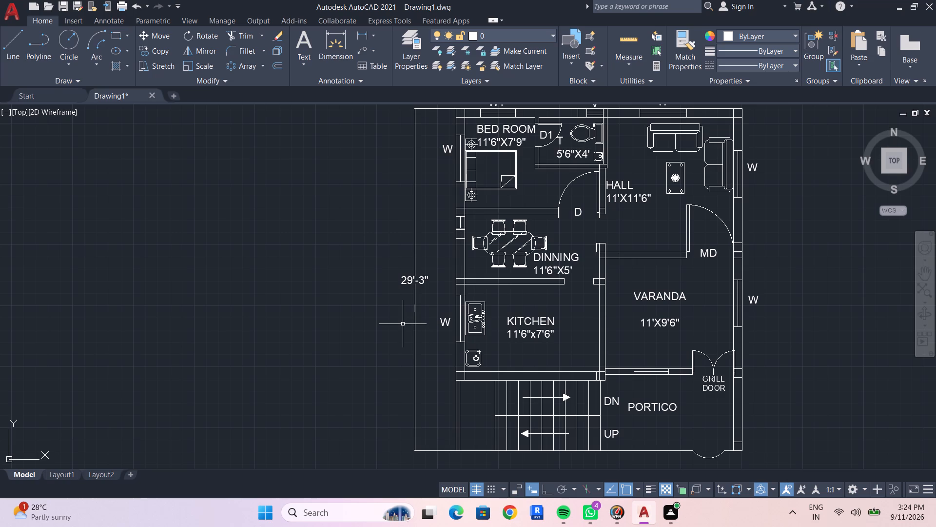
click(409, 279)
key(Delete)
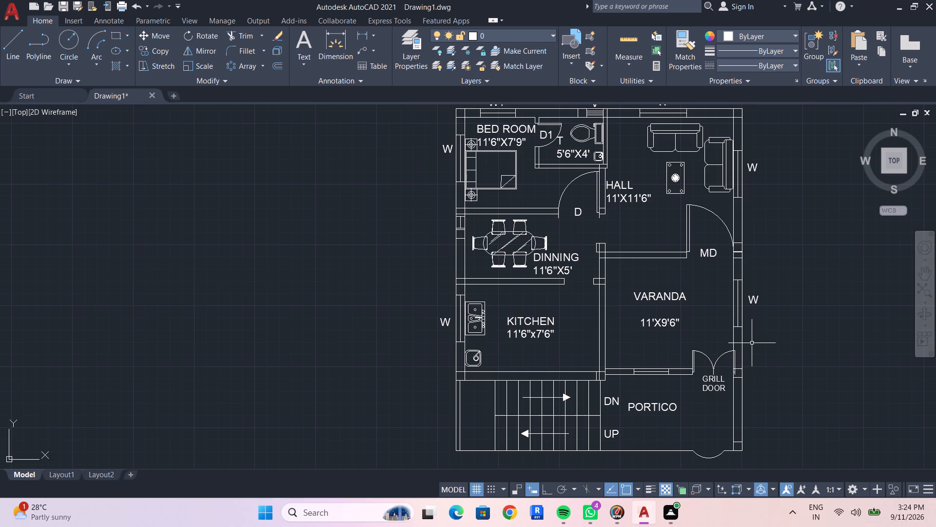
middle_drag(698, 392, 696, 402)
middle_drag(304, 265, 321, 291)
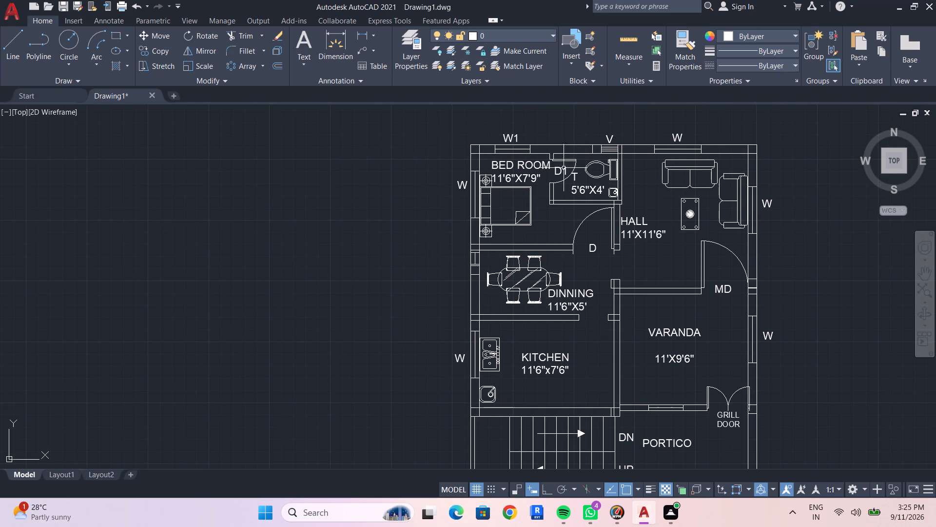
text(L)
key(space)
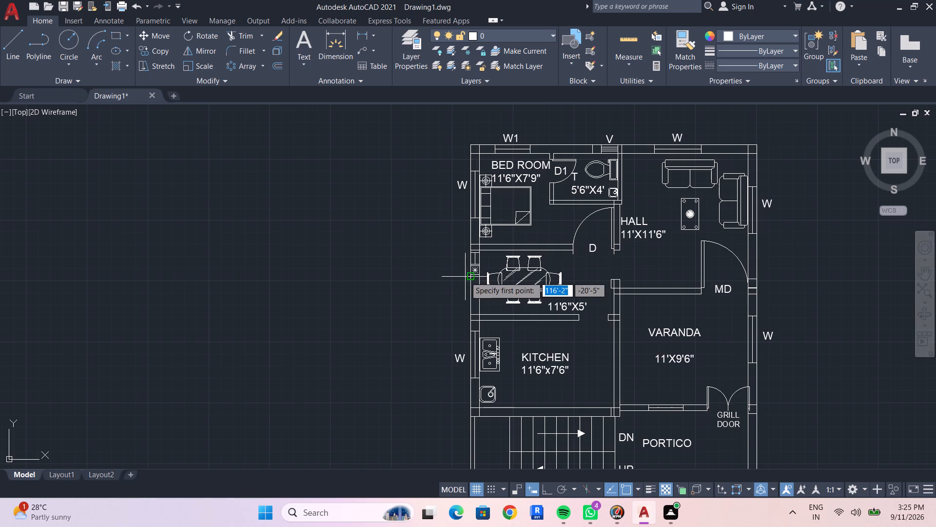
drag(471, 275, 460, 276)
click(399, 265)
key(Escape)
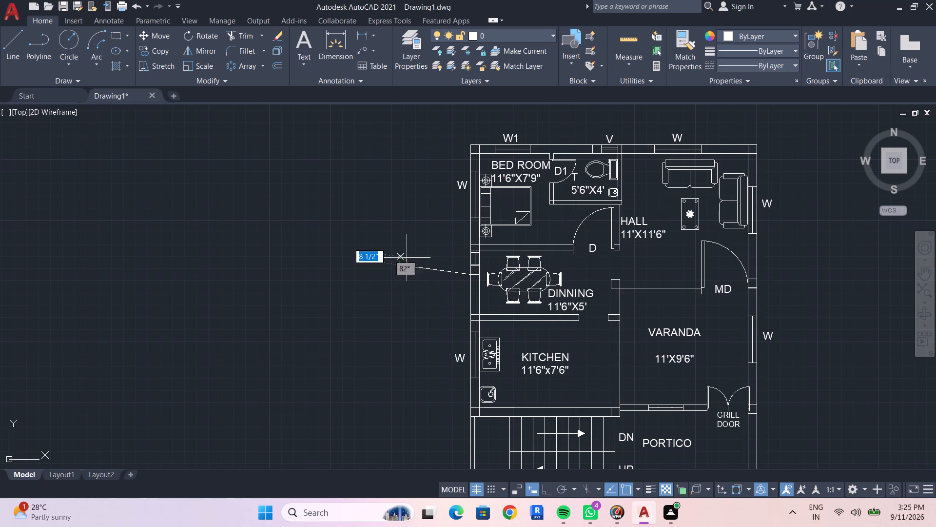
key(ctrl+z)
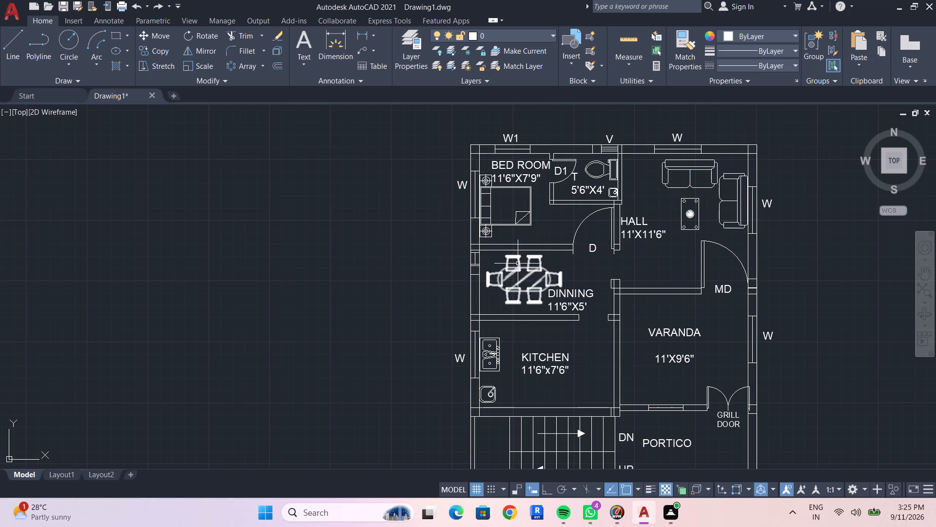
With Ortho on, draw a guide outline about 5' wide and 11' high from the dining room's west opening to the northwest corner.
click(549, 489)
key(l)
key(space)
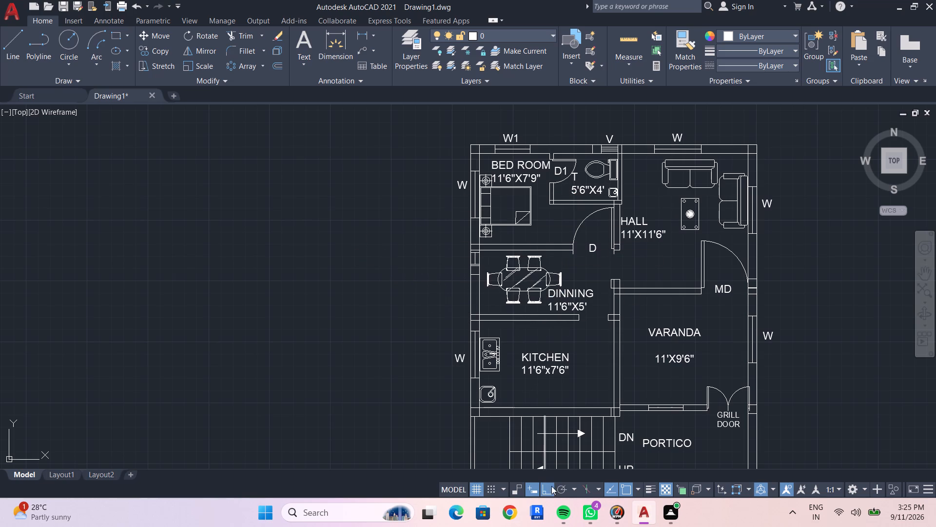
click(470, 275)
click(413, 284)
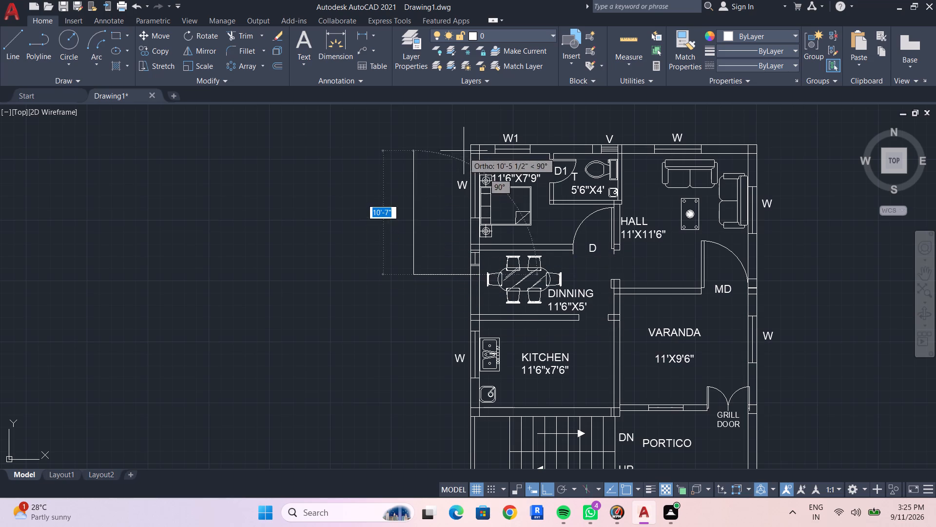
click(415, 144)
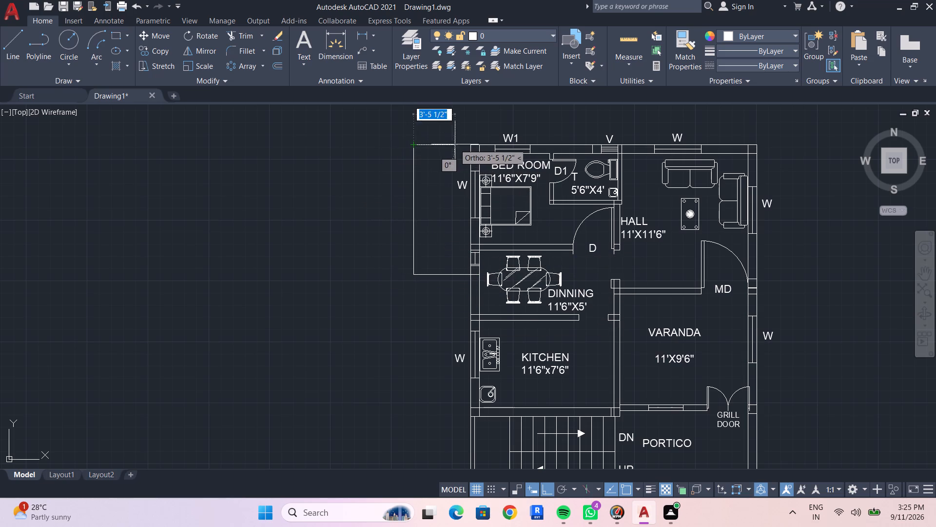
click(471, 143)
key(Escape)
key(Escape)
key(Escape)
key(Escape)
key(Escape)
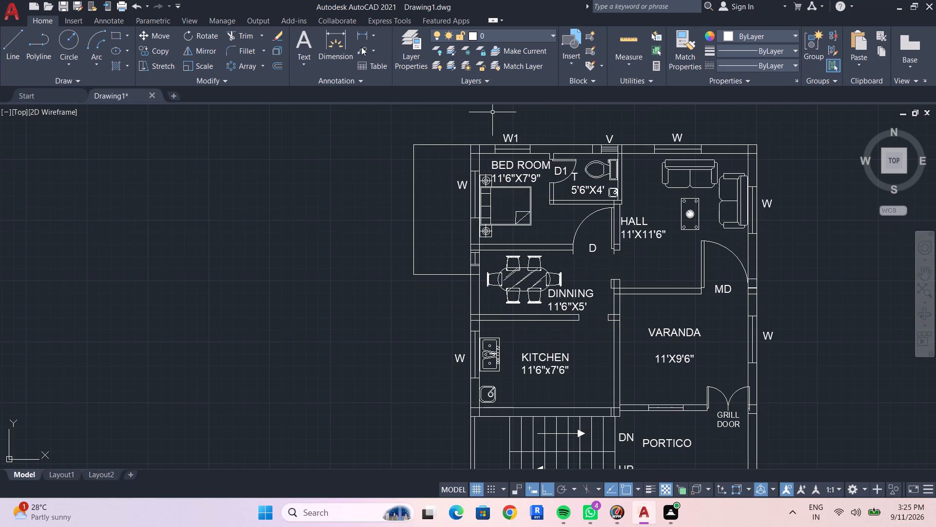
Add a vertical linear dimension outside the west wall, from the northwest corner to the lower end of the dining room's opening.
click(364, 35)
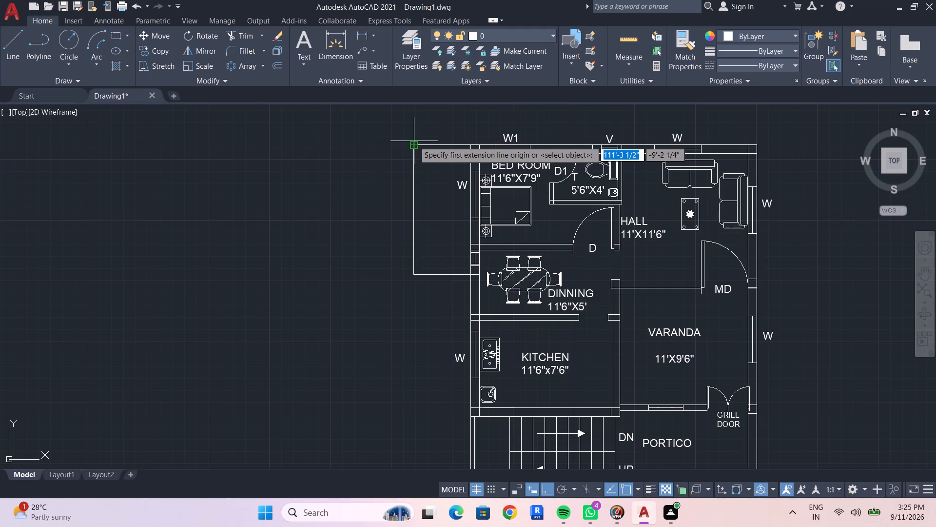
click(470, 148)
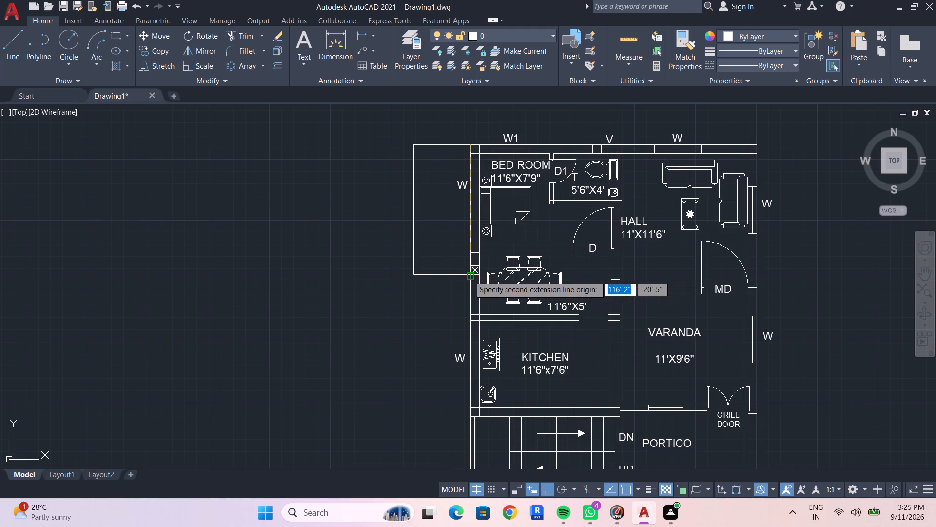
drag(469, 276, 462, 271)
click(431, 261)
key(Escape)
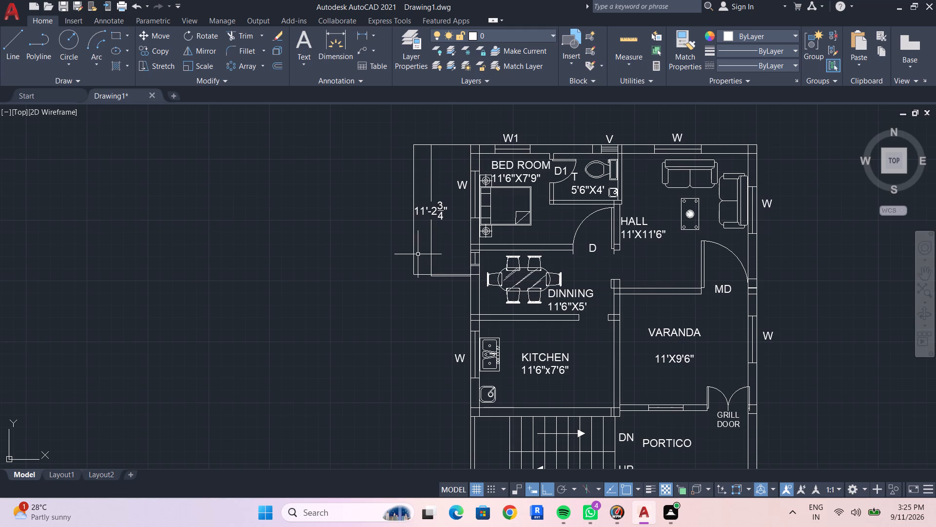
Delete the vertical guide line west of the house, beside the new dimension.
click(413, 243)
key(Delete)
Delete the two horizontal guide lines at the lower and upper ends of the northwest vertical dimension.
click(423, 275)
key(Delete)
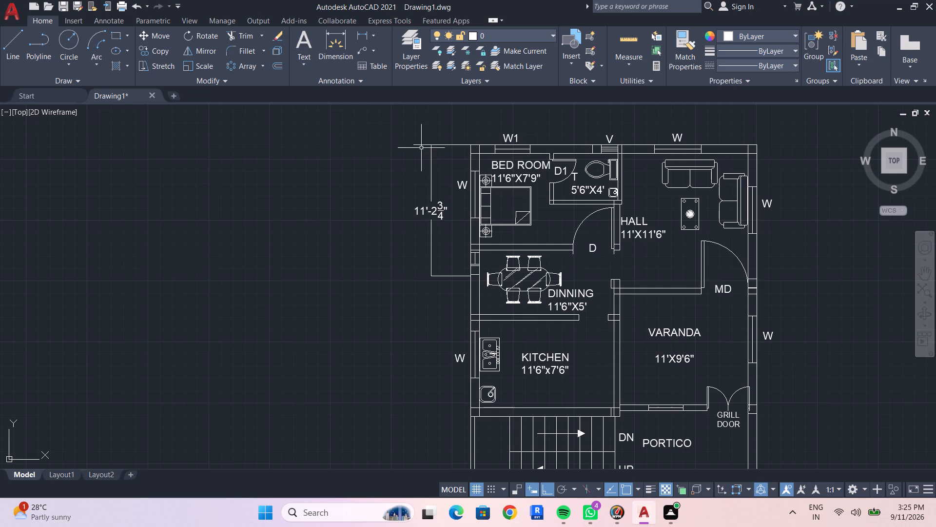
click(421, 144)
key(Delete)
Draw a horizontal guide line about 4'-1" long westward from the kitchen's southwest outer corner.
middle_drag(433, 308, 433, 257)
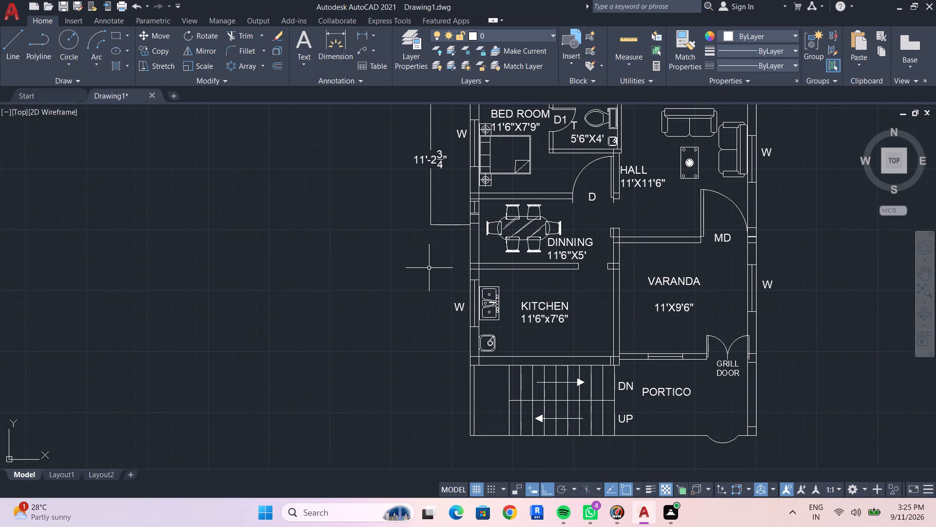
middle_click(428, 268)
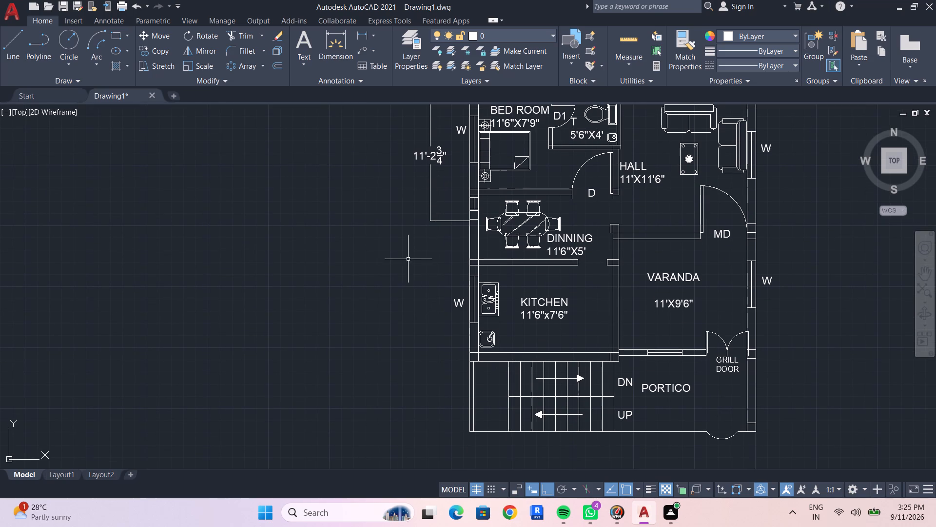
middle_click(412, 236)
key(l)
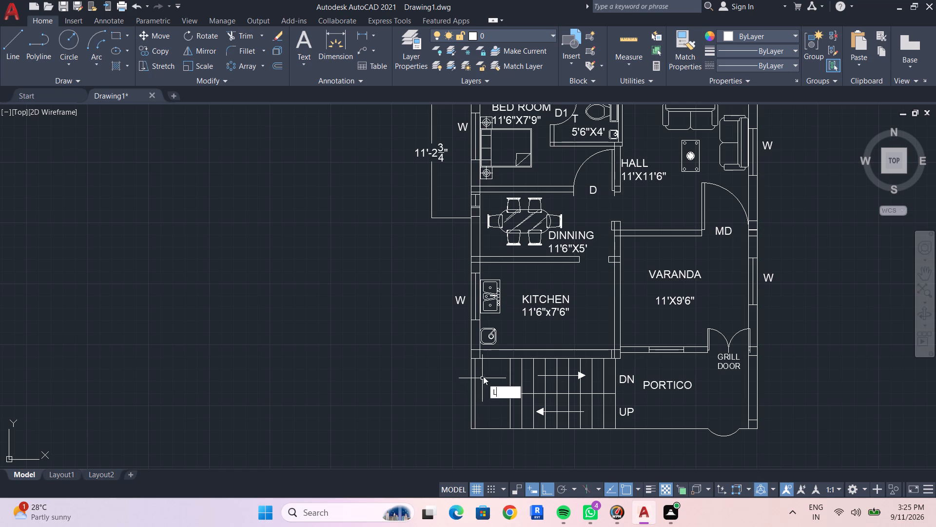
key(space)
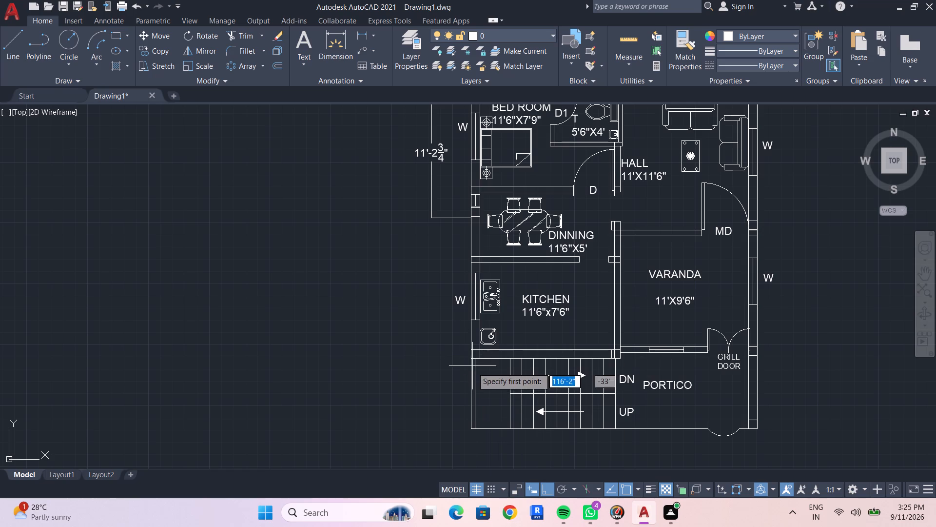
click(469, 361)
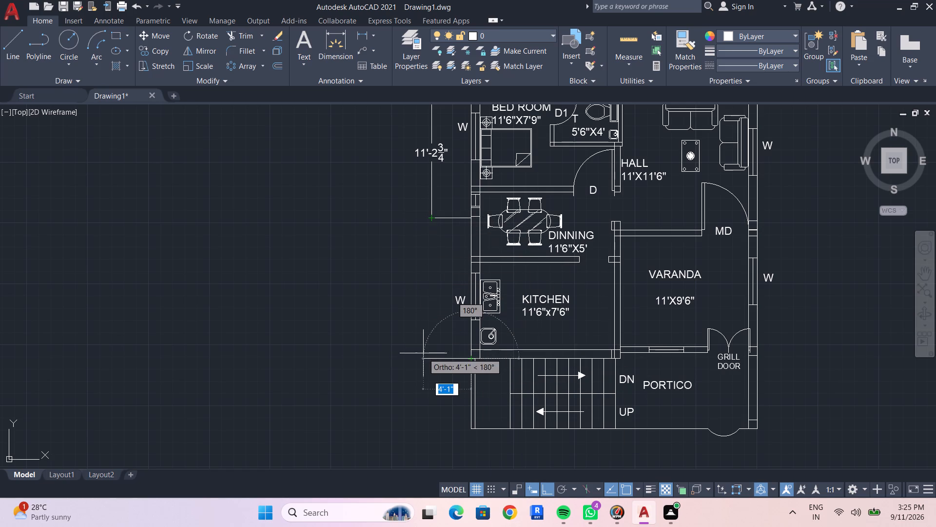
click(422, 359)
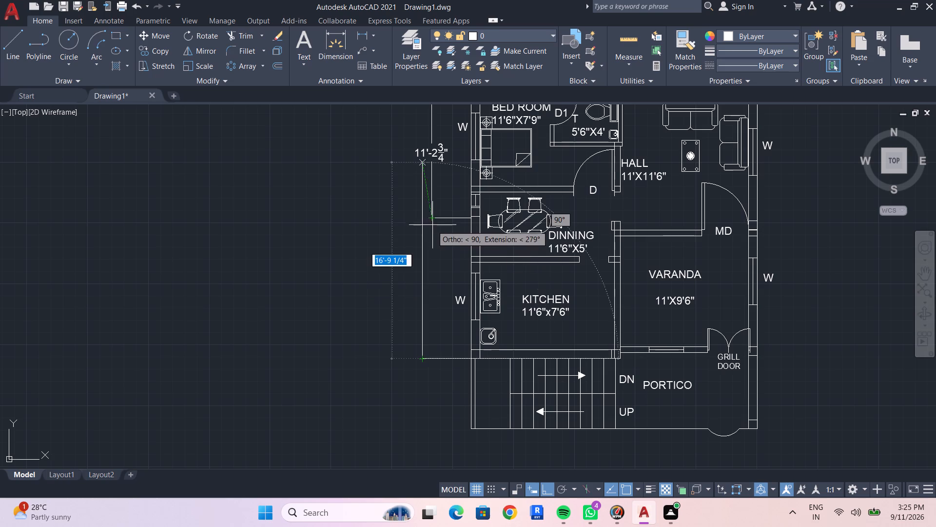
key(Escape)
key(Escape)
key(Escape)
key(Escape)
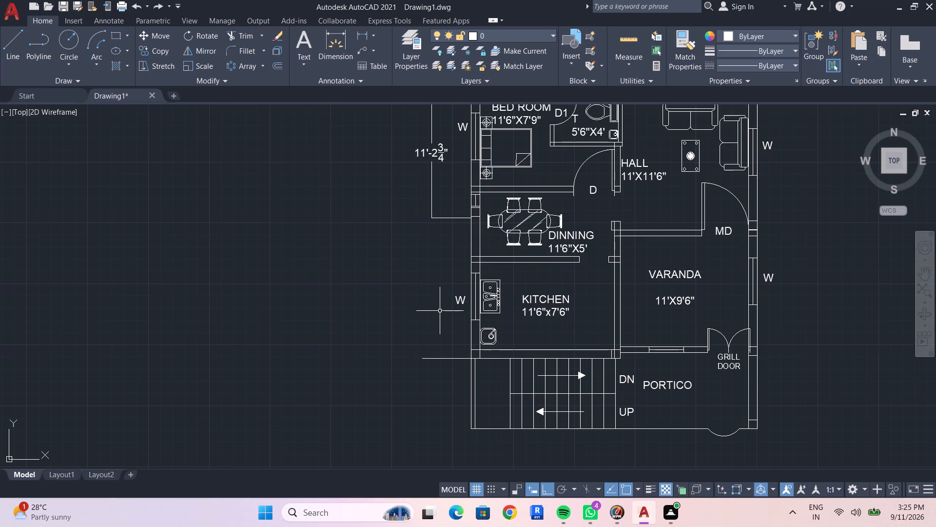
Draw a vertical guide line about 12' long from the existing dimension's lower end down to the horizontal guide.
text(L)
key(space)
click(433, 219)
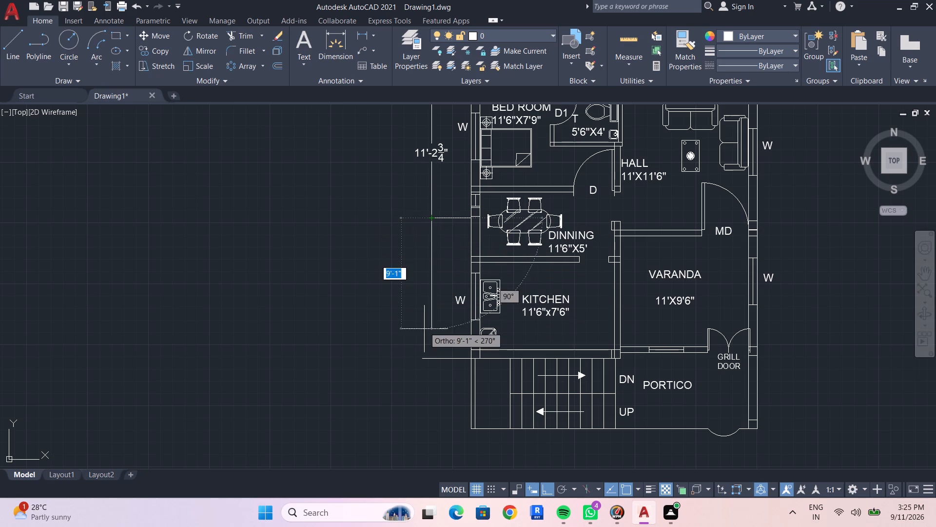
click(434, 356)
key(grave)
key(grave)
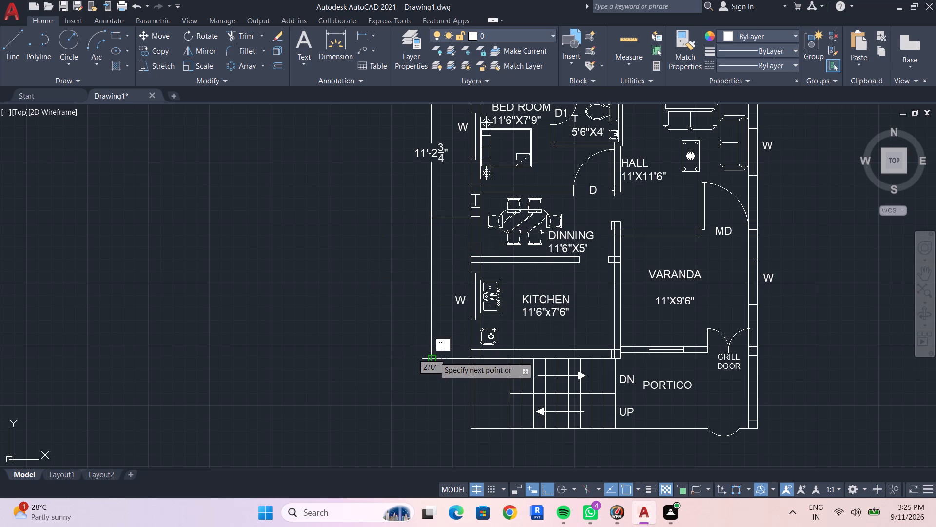
key(t)
text(R)
key(space)
key(Escape)
key(Escape)
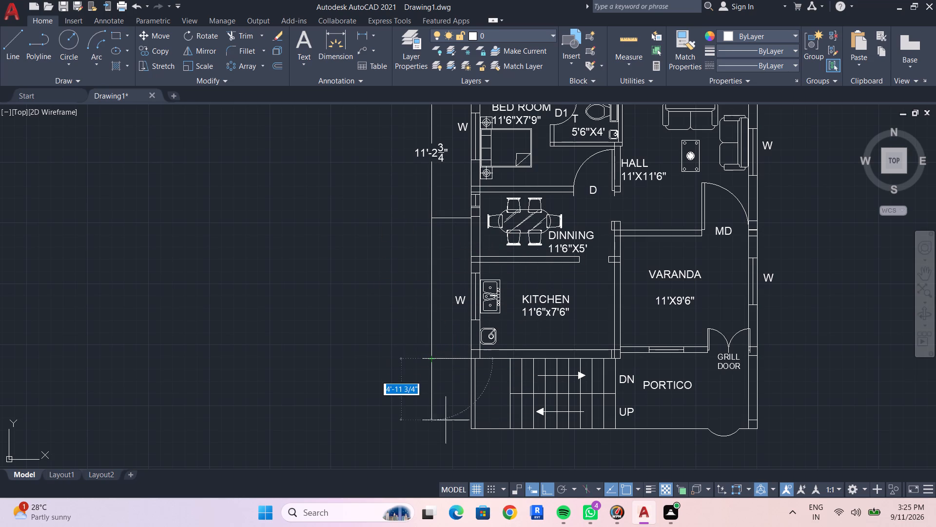
key(Escape)
Trim the horizontal guide's overhang west of the vertical guide line.
key(t)
key(r)
key(space)
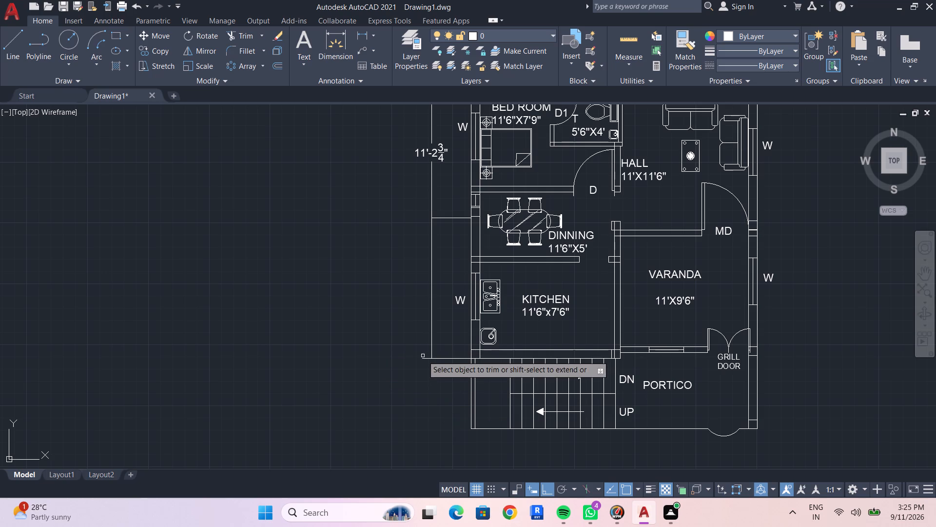
click(424, 361)
key(Escape)
key(Escape)
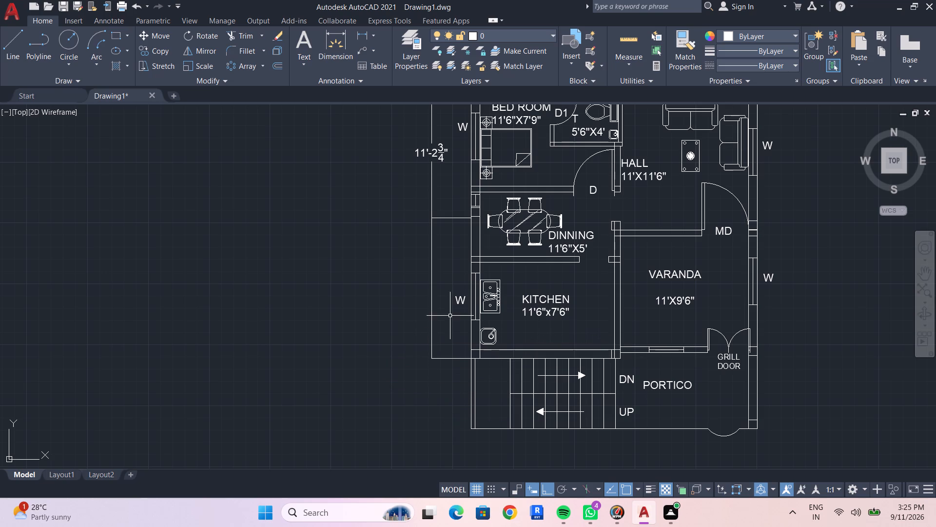
key(Escape)
key(Escape)
key(Escape)
key(Escape)
Add a vertical linear dimension along the guide, from the dining opening's lower end to the kitchen's southwest corner.
click(362, 32)
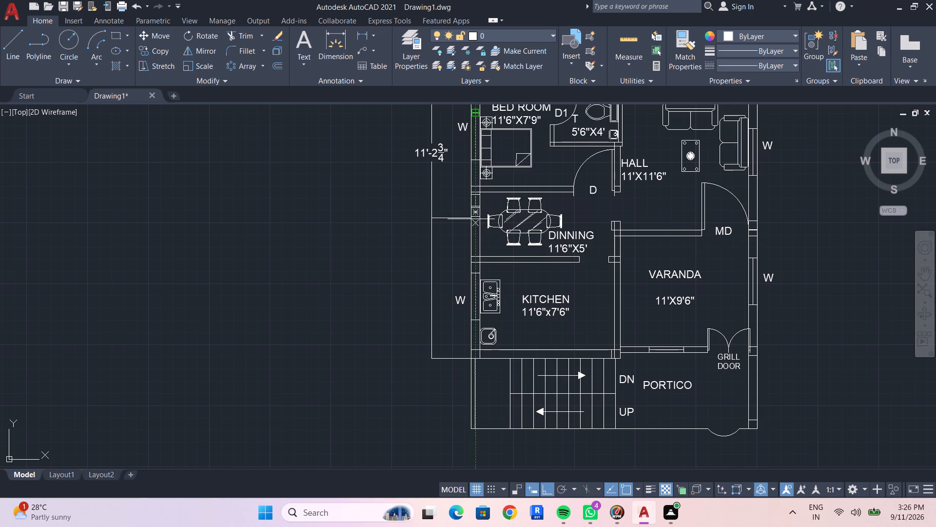
click(470, 217)
click(469, 358)
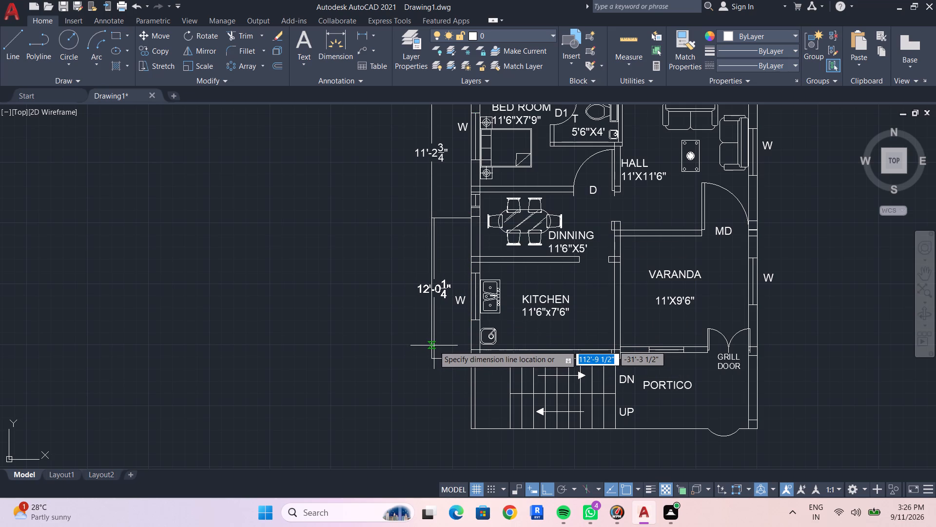
click(432, 345)
key(Escape)
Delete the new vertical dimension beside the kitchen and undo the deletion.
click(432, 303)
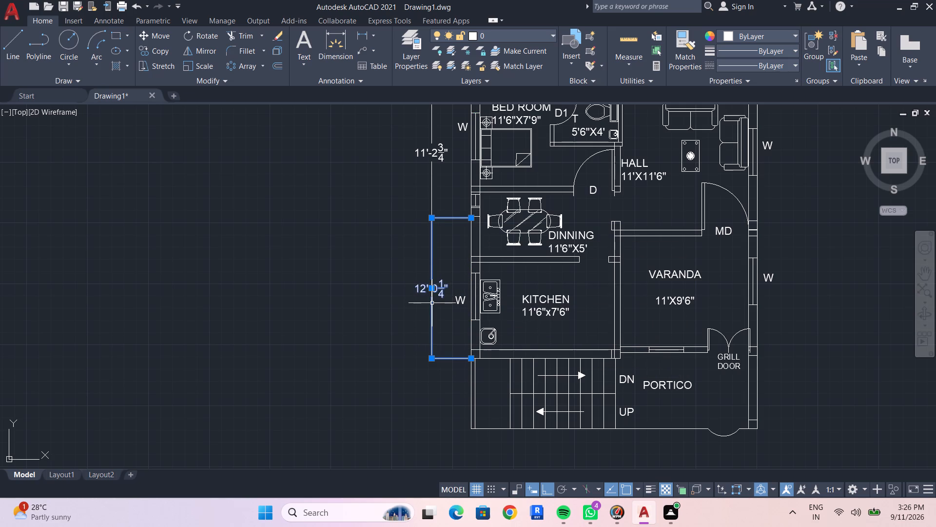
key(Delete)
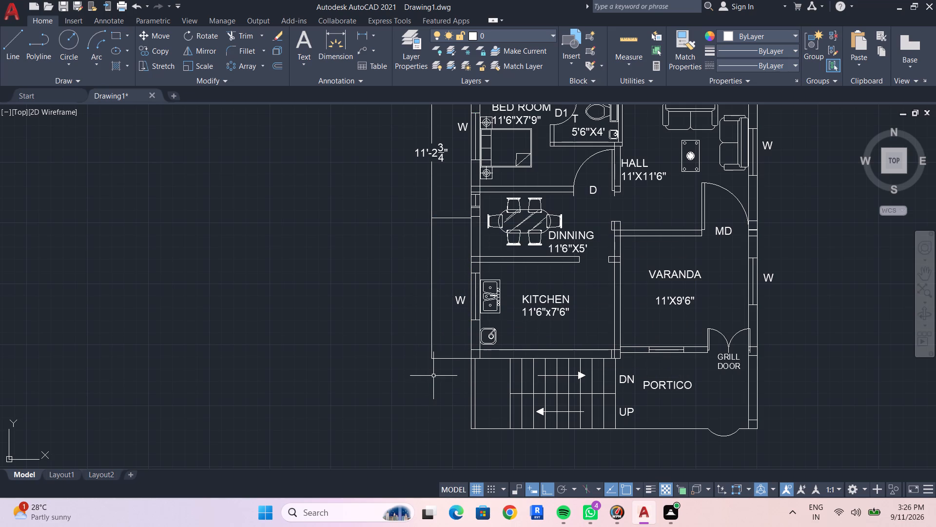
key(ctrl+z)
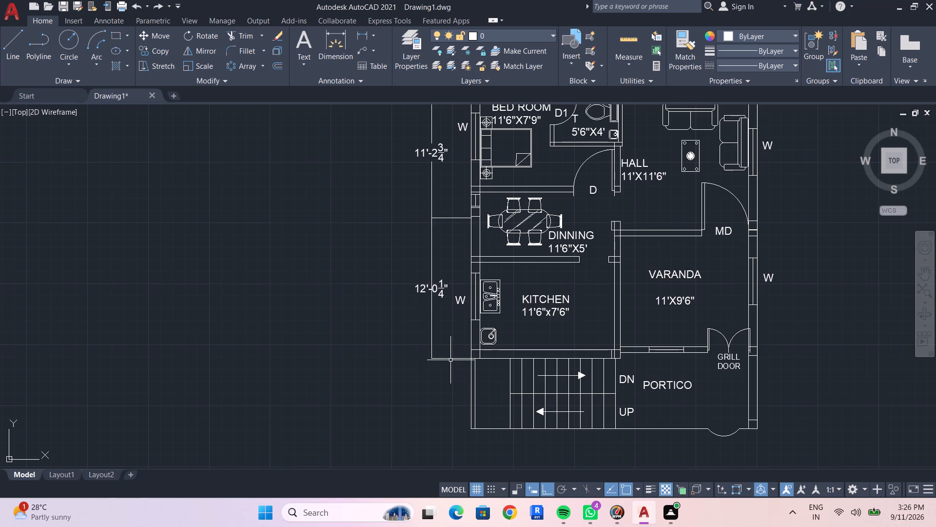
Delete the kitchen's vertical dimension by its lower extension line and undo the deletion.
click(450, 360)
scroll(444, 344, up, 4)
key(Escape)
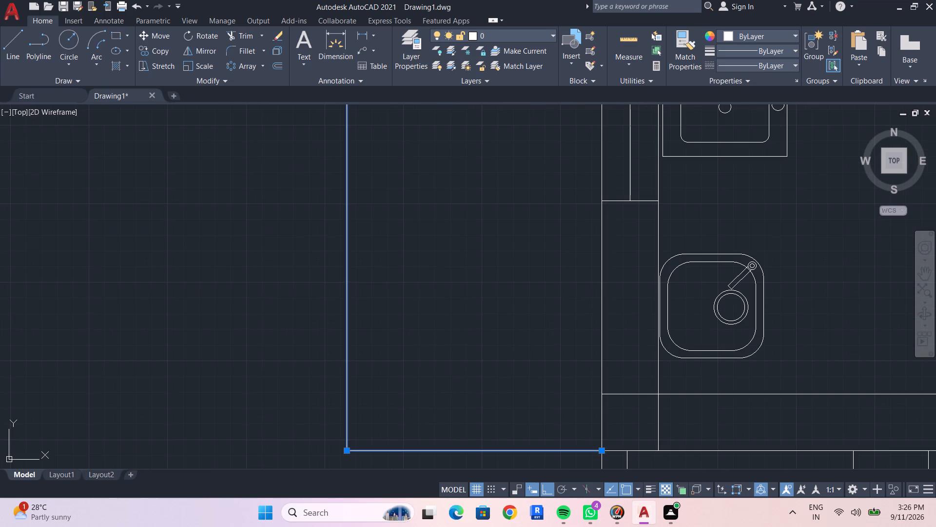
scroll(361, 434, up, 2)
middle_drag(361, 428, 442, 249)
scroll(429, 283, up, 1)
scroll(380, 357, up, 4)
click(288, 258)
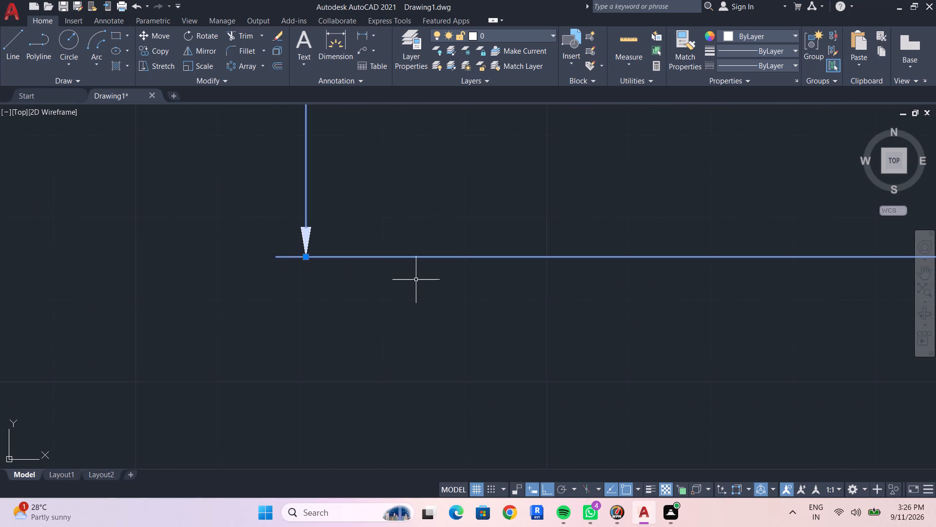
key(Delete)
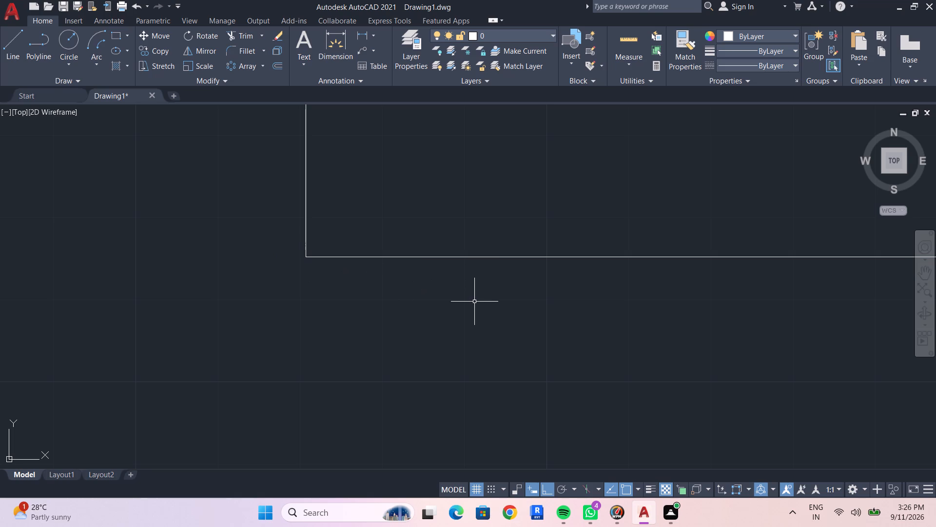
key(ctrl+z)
Delete the vertical guide line lying under the kitchen's vertical dimension.
scroll(437, 290, down, 11)
middle_drag(546, 262, 539, 263)
scroll(537, 263, up, 1)
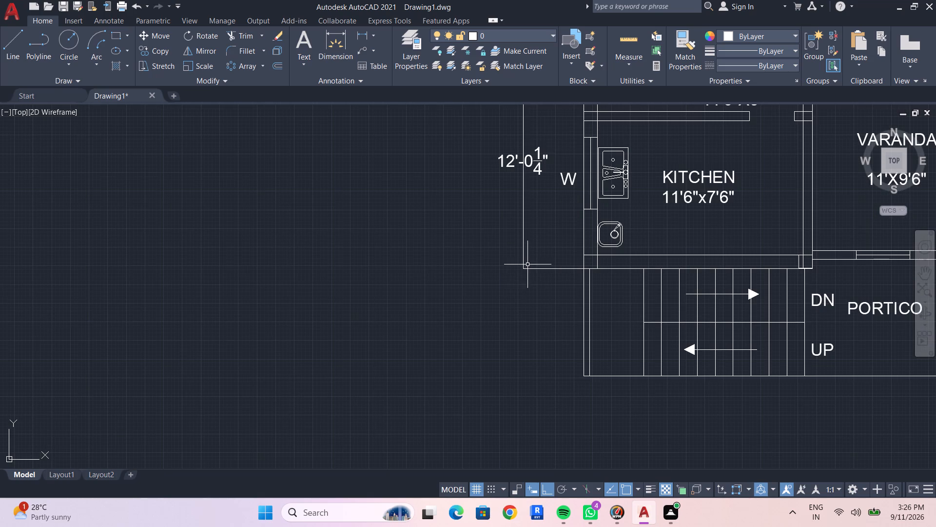
click(524, 252)
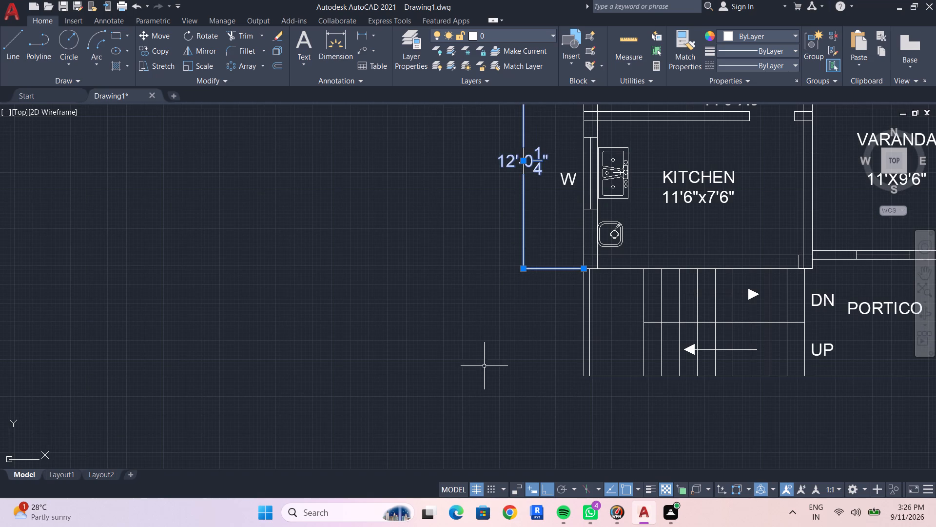
middle_drag(545, 258, 509, 346)
scroll(485, 261, up, 5)
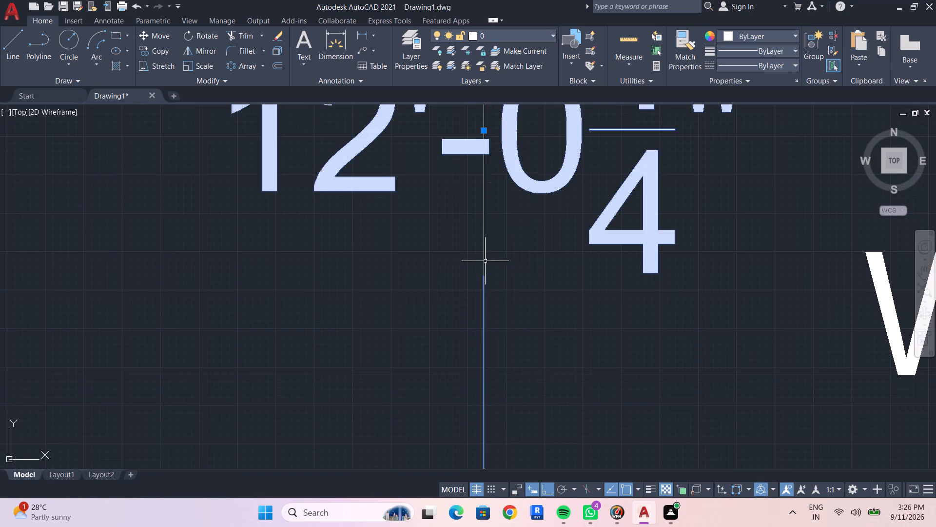
middle_drag(484, 279, 476, 330)
key(Escape)
click(476, 284)
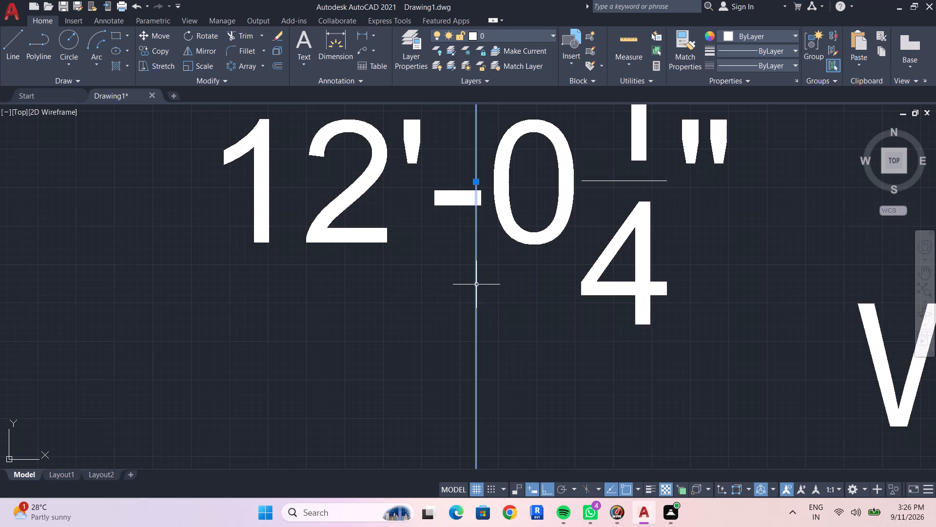
scroll(478, 264, up, 2)
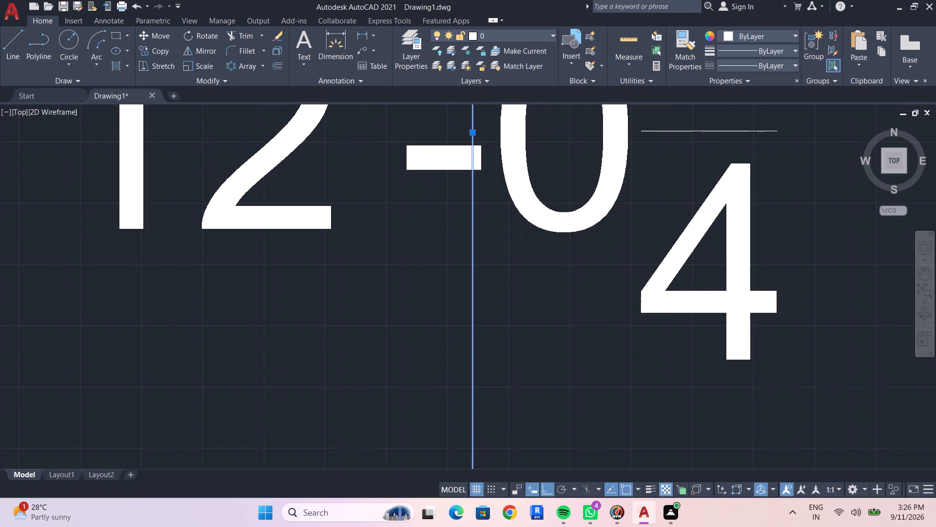
key(Delete)
Add a 6' vertical linear dimension outside the staircase, from the kitchen's southwest corner to the house's southwest corner.
scroll(488, 290, down, 2)
scroll(504, 361, down, 5)
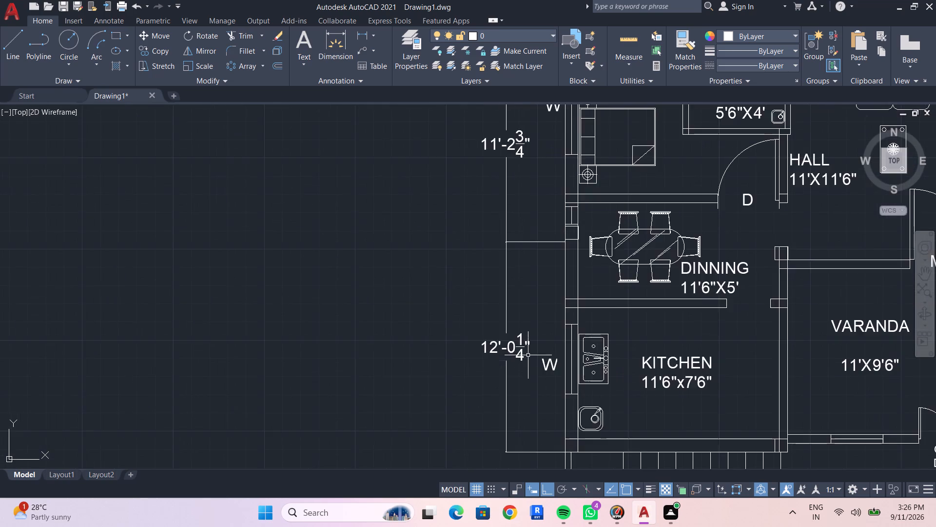
scroll(528, 355, down, 2)
scroll(515, 385, up, 2)
middle_drag(518, 418, 439, 198)
scroll(425, 174, up, 1)
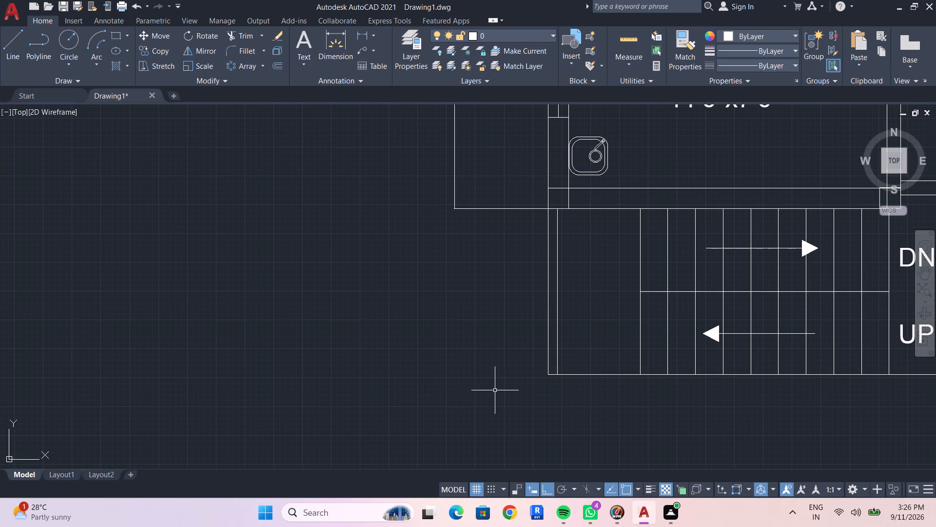
scroll(534, 214, down, 3)
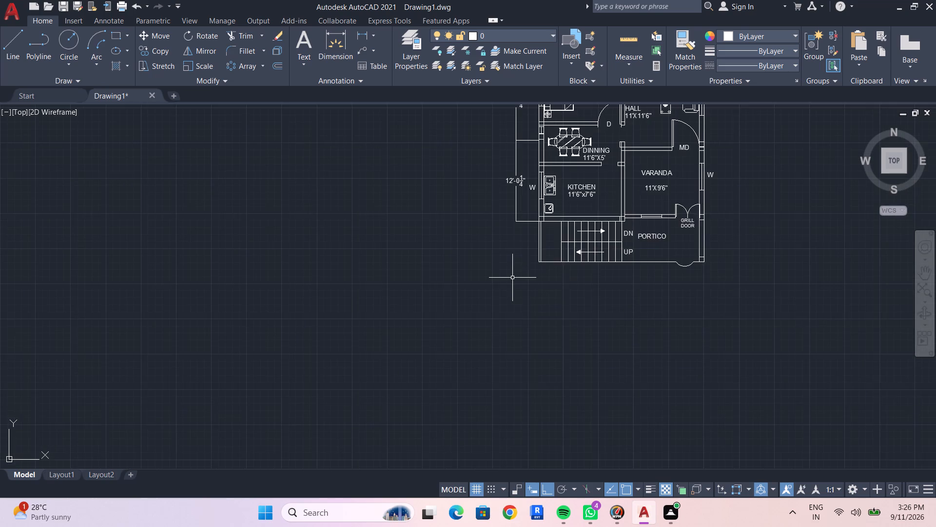
middle_drag(519, 309, 515, 352)
click(364, 33)
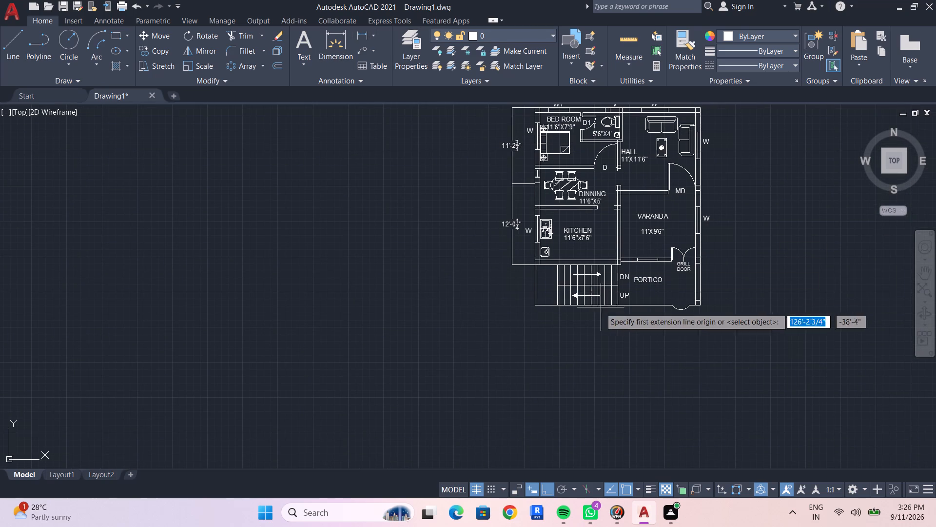
scroll(544, 262, up, 2)
scroll(526, 297, up, 1)
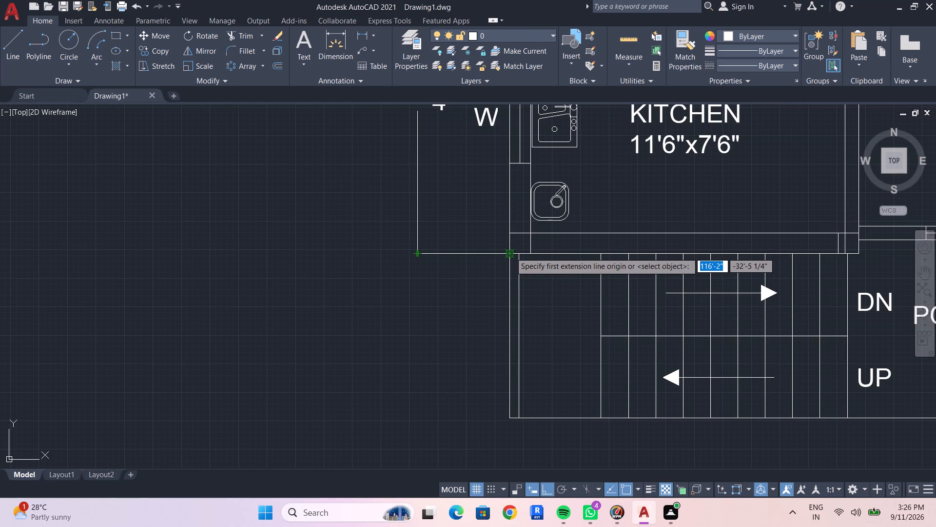
click(510, 252)
click(512, 418)
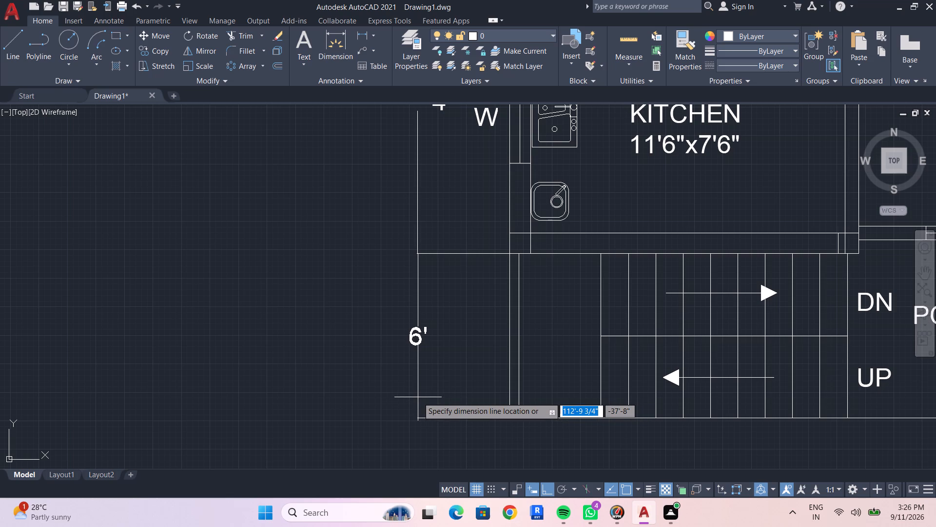
click(418, 397)
scroll(453, 355, down, 2)
middle_drag(461, 409, 461, 419)
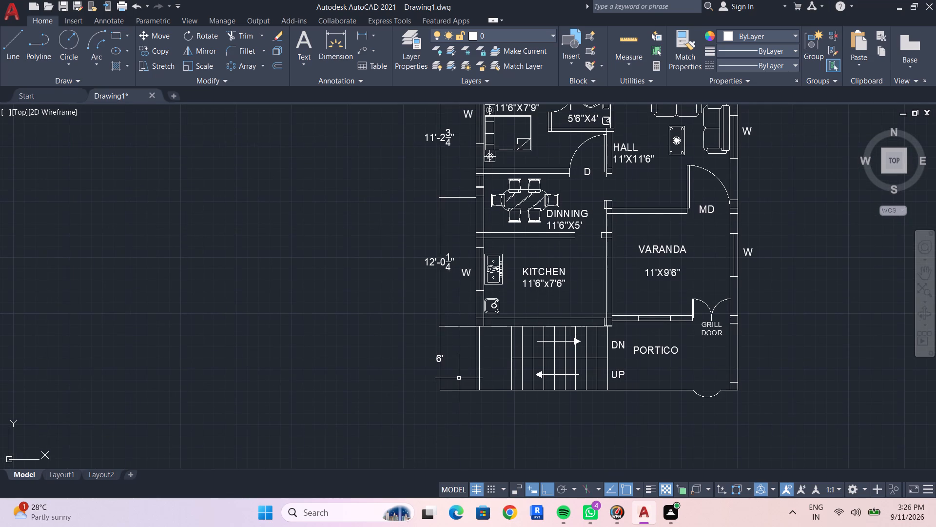
Add a 3' horizontal linear dimension below the staircase landing, from the west wall's inner face to the first stair line.
scroll(557, 384, down, 2)
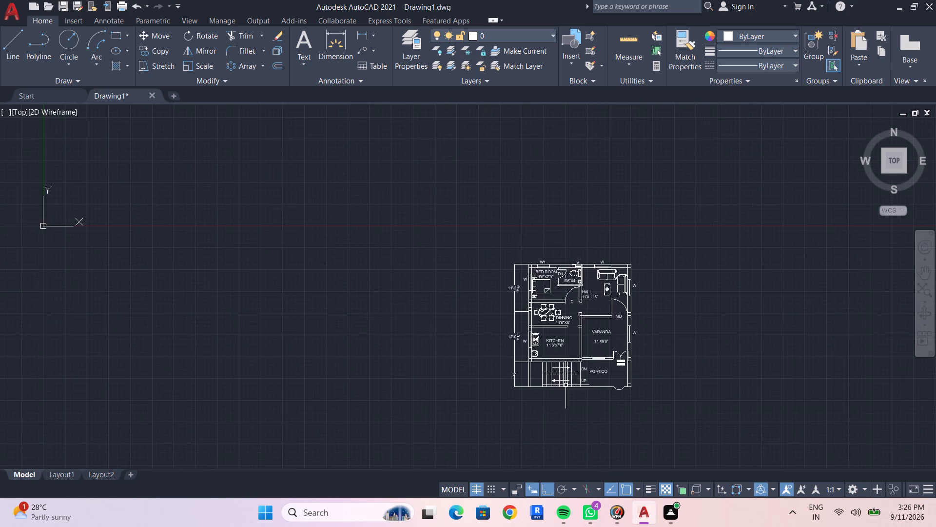
middle_drag(563, 415, 524, 323)
scroll(478, 328, up, 3)
middle_drag(511, 324, 492, 367)
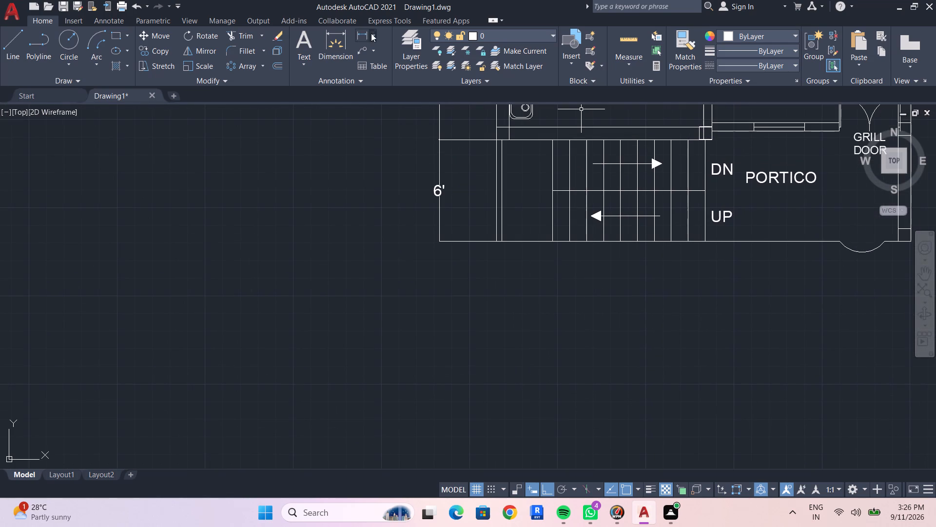
drag(358, 28, 363, 31)
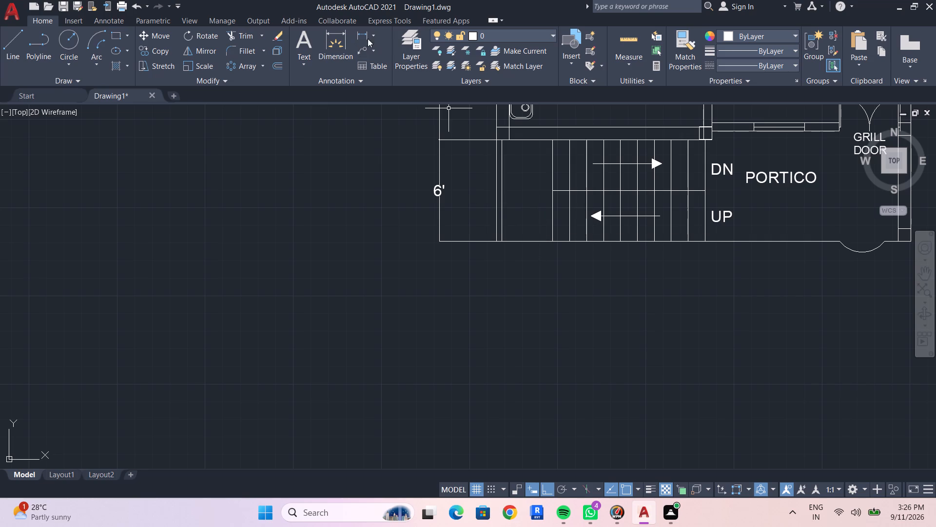
click(358, 33)
click(505, 243)
click(553, 239)
click(550, 300)
key(Escape)
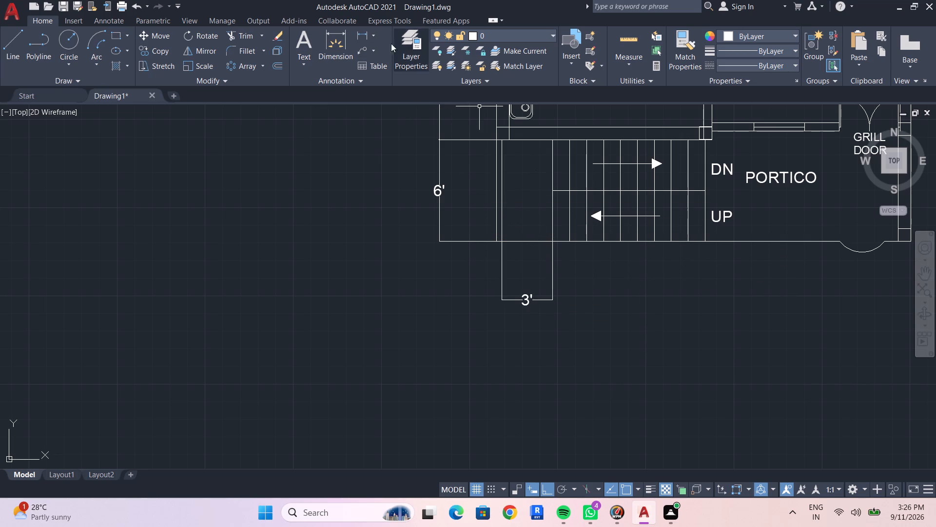
Add a 9' horizontal linear dimension below the stair flight, in line with the 3' landing dimension.
click(361, 34)
click(555, 242)
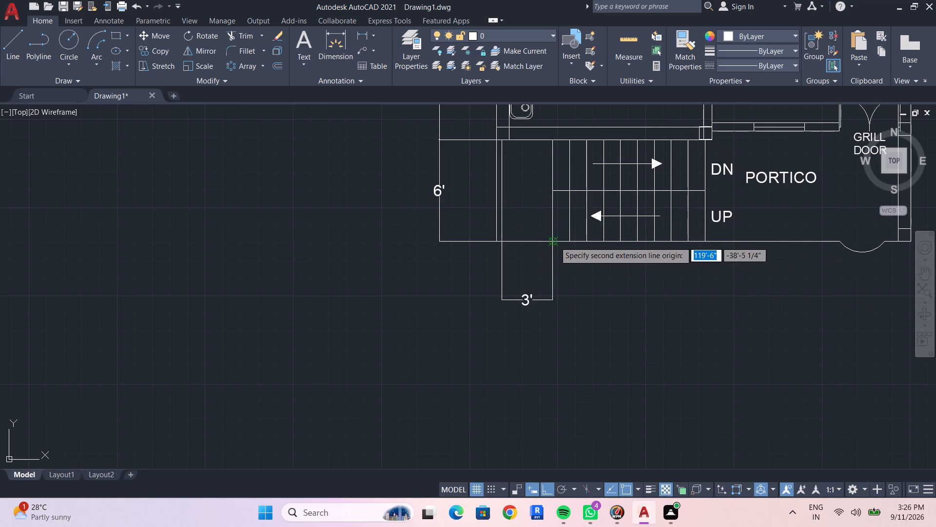
drag(705, 241, 705, 245)
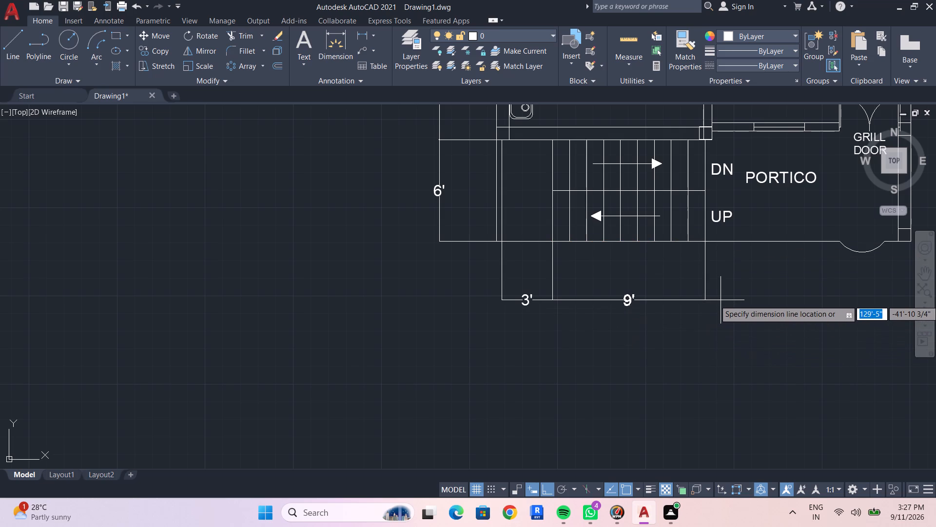
click(721, 300)
key(Escape)
Add a 12'-11" horizontal linear dimension above the bedroom and toilet, from the house's northwest corner to the hall's west wall.
middle_drag(771, 311, 653, 322)
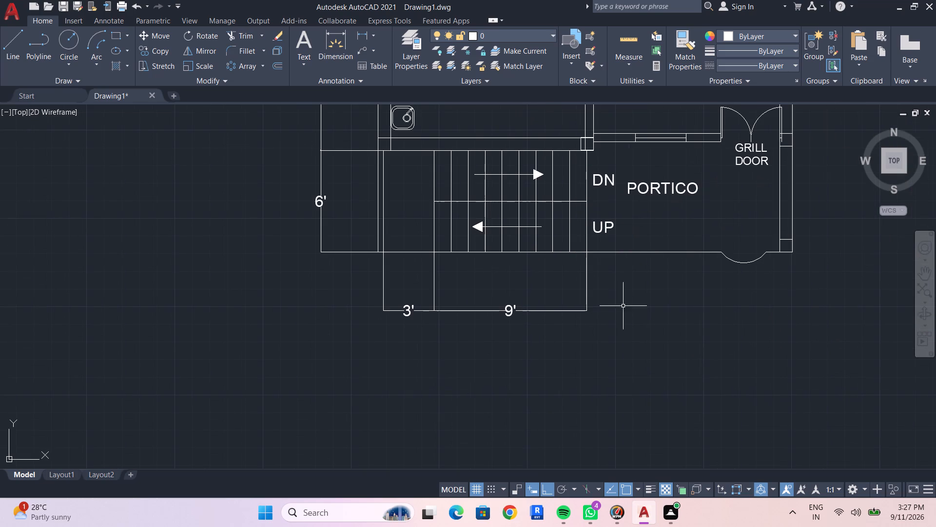
scroll(665, 323, down, 1)
middle_drag(665, 333, 652, 361)
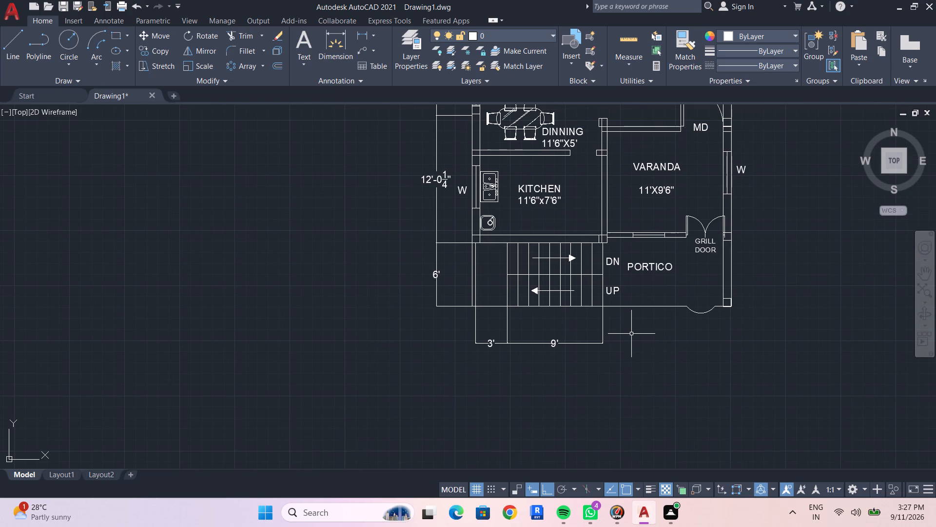
middle_drag(566, 267, 565, 490)
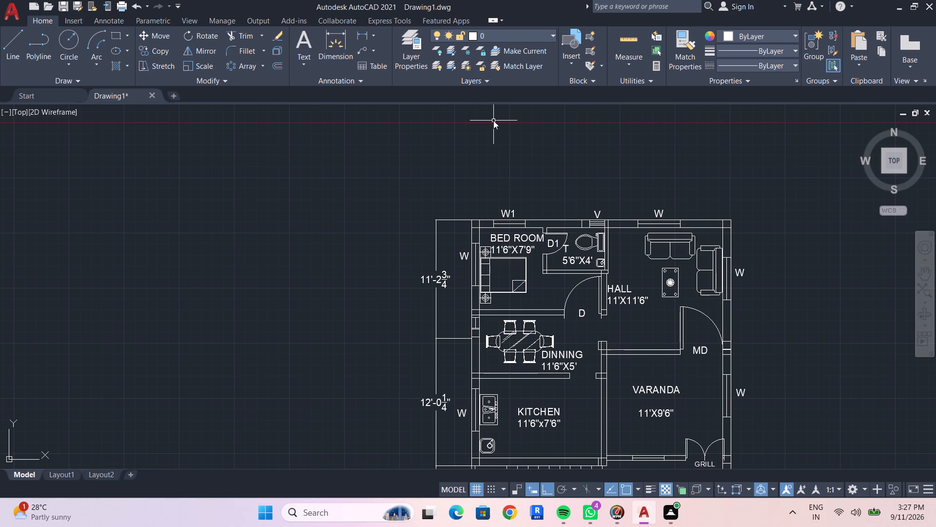
click(362, 35)
click(472, 222)
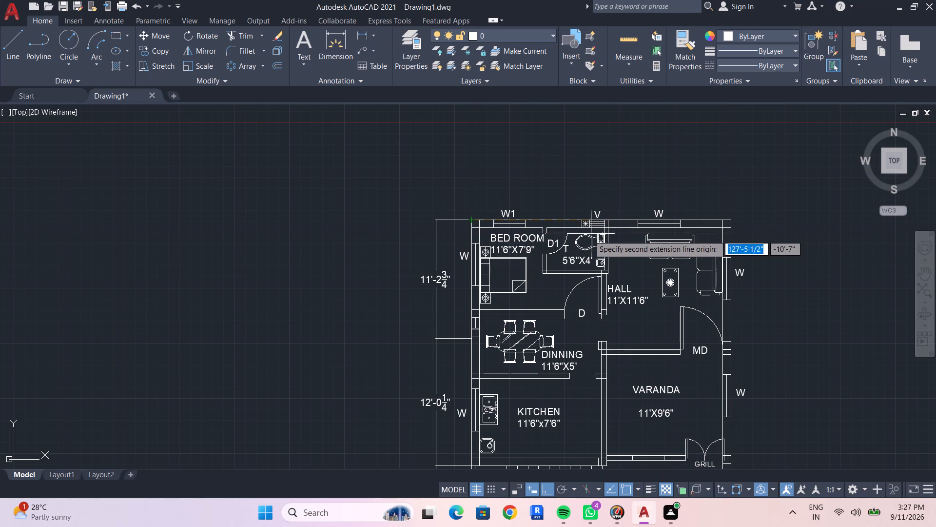
drag(607, 219, 608, 213)
click(605, 147)
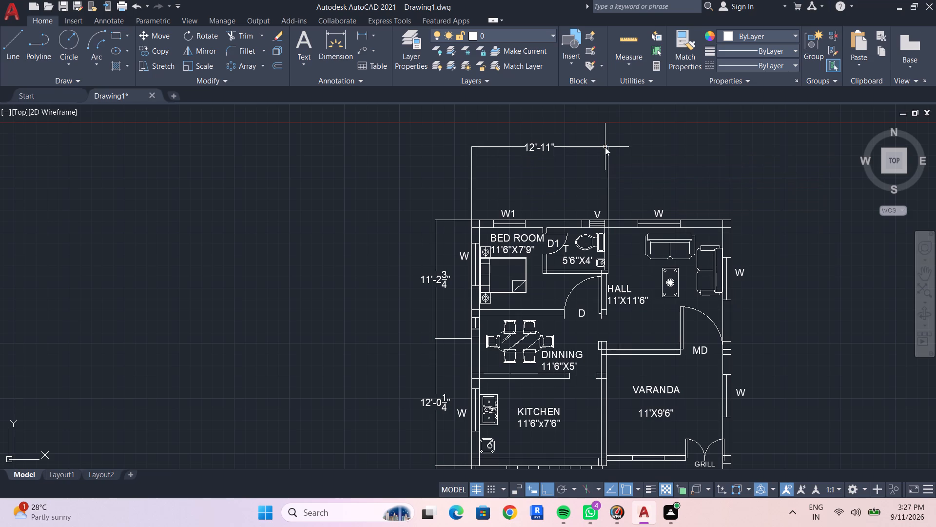
key(Escape)
Add an 11'-7" horizontal linear dimension above the hall, ending at the house's northeast corner and aligned with the 12'-11" dimension.
click(361, 33)
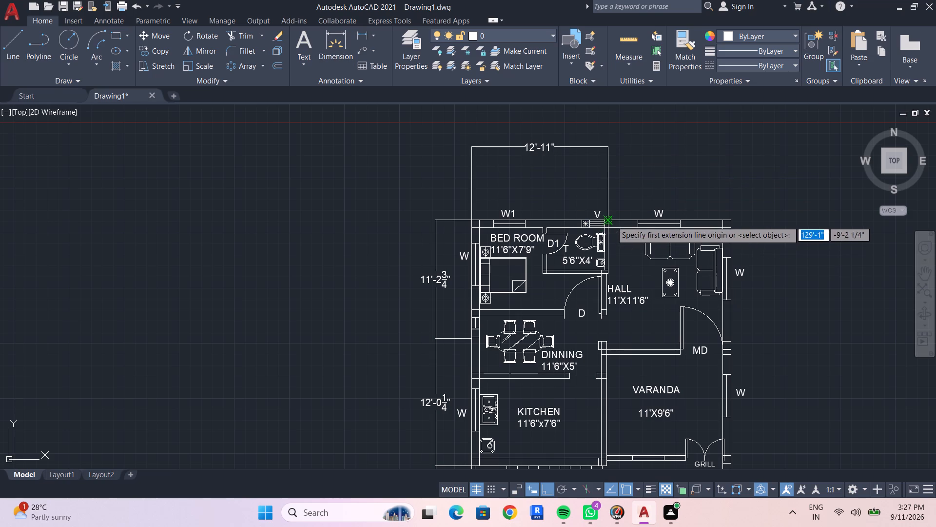
click(611, 221)
drag(731, 220, 727, 183)
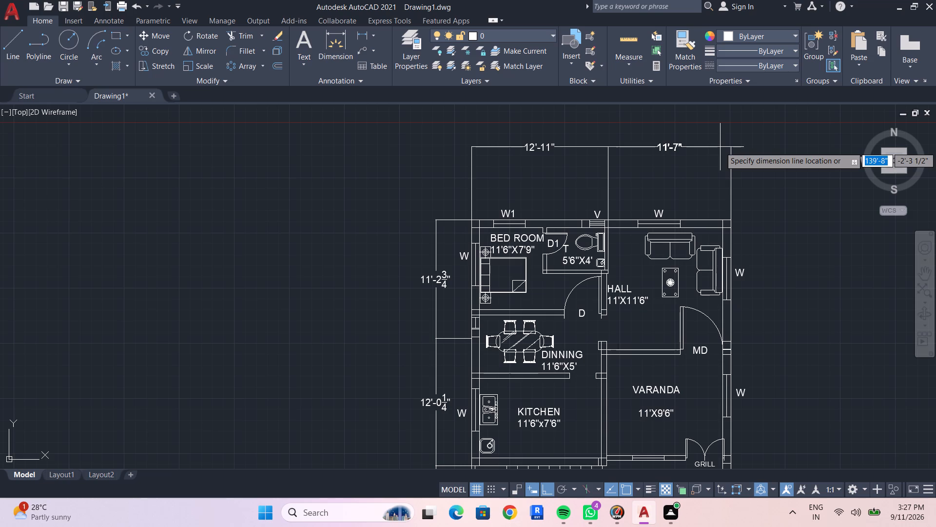
click(720, 147)
key(Escape)
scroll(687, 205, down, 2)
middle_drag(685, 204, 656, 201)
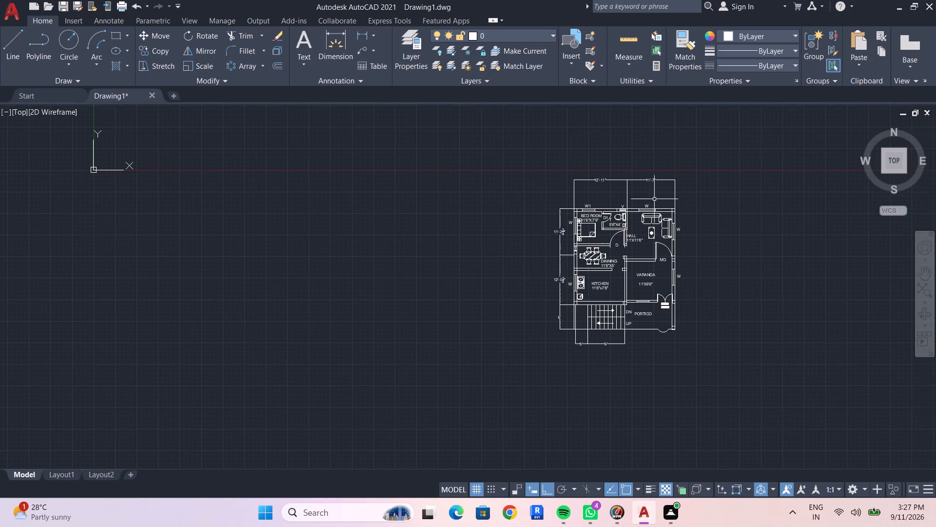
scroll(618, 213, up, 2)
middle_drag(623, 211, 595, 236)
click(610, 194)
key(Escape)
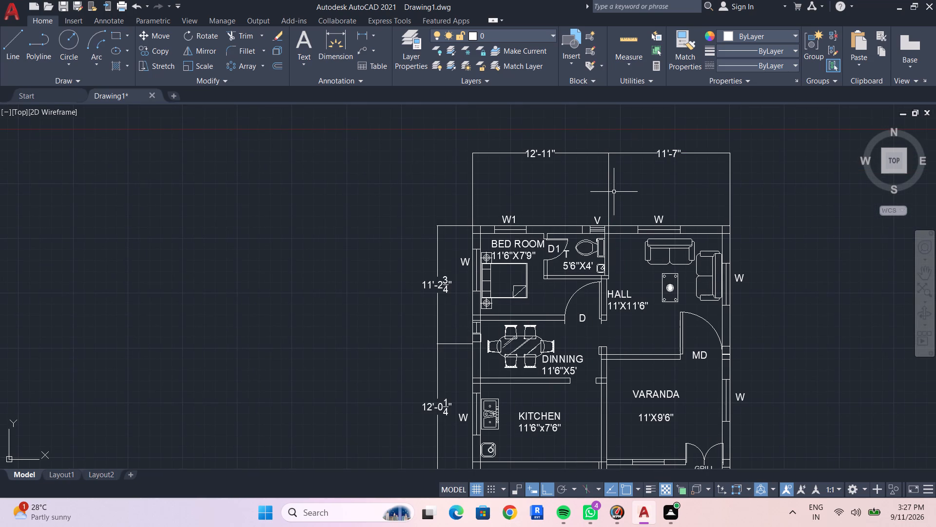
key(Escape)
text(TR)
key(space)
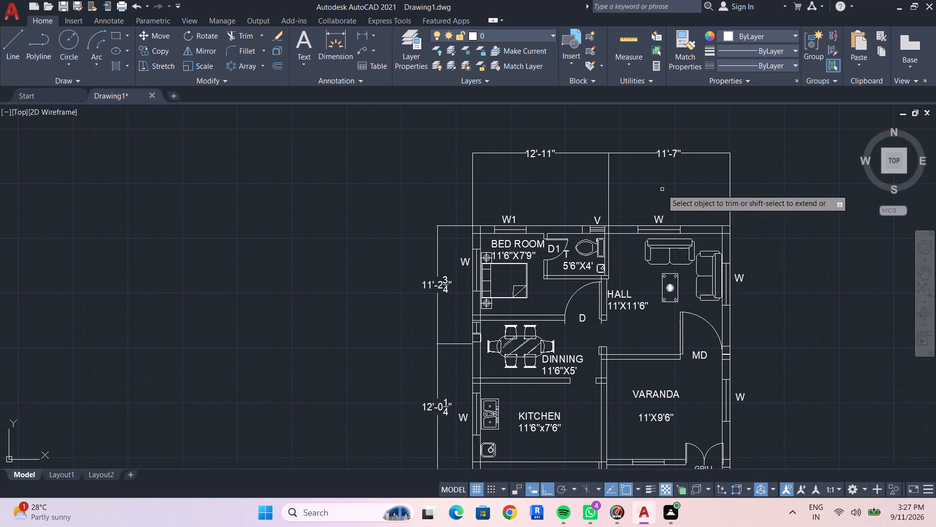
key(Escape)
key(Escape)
Examine the floor plan's rooms and the dimensions placed around its outer walls.
scroll(778, 207, down, 2)
middle_drag(774, 221, 703, 216)
scroll(660, 250, up, 2)
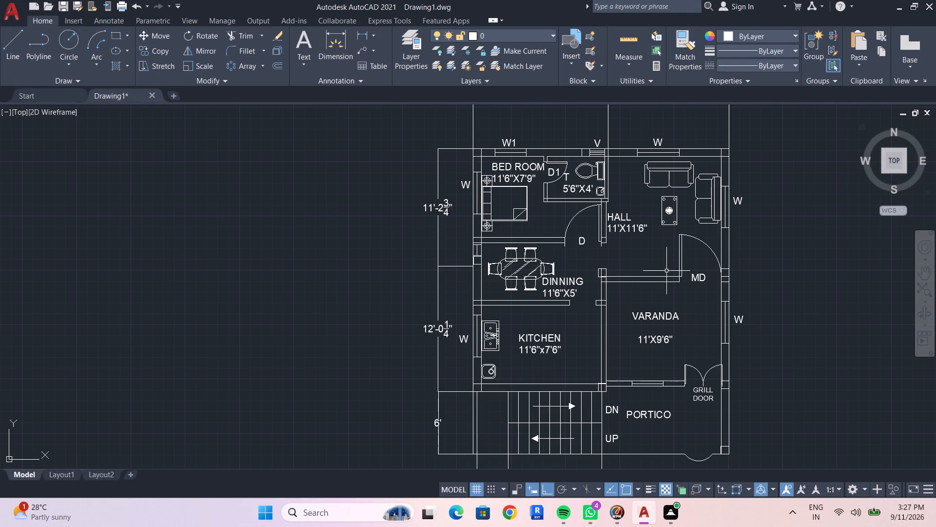
middle_drag(665, 271, 579, 264)
scroll(583, 269, down, 2)
middle_drag(579, 290, 553, 307)
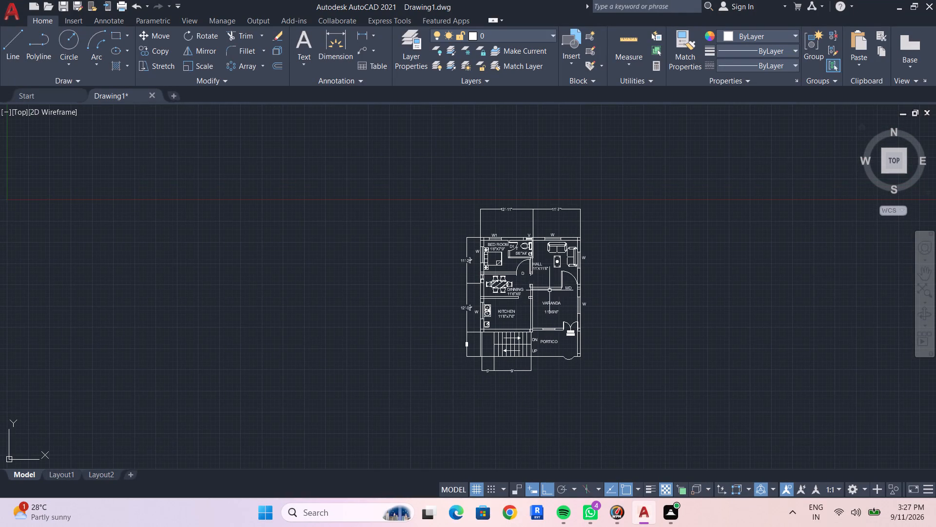
middle_drag(532, 275, 525, 287)
scroll(506, 277, up, 1)
middle_drag(494, 291, 488, 278)
scroll(490, 284, up, 2)
middle_drag(488, 278, 487, 275)
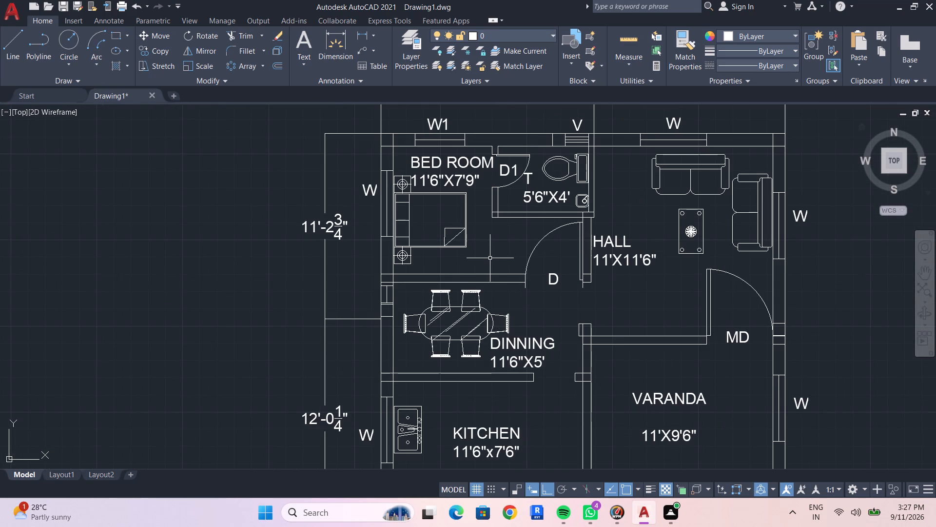
scroll(616, 277, down, 2)
middle_drag(615, 284, 552, 235)
middle_drag(534, 253, 517, 273)
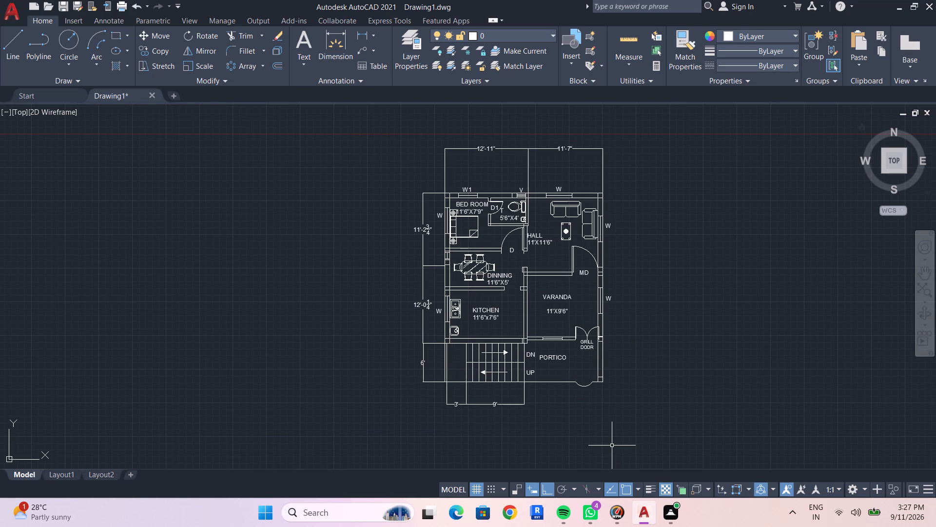
Look through the Downloads folder for a block drawing to load into DesignCenter, previewing the 04-01-cad-blocks-net-kitchen-sink drawing.
key(ctrl+2)
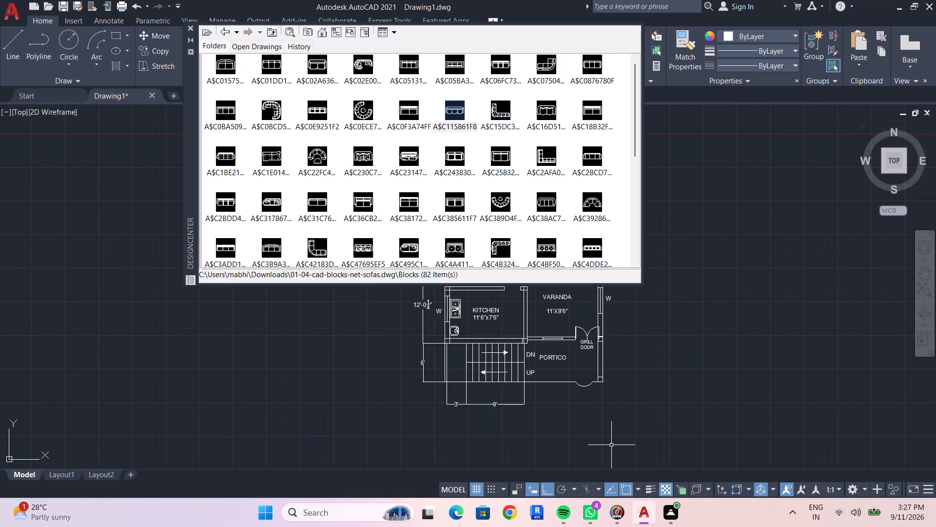
click(204, 32)
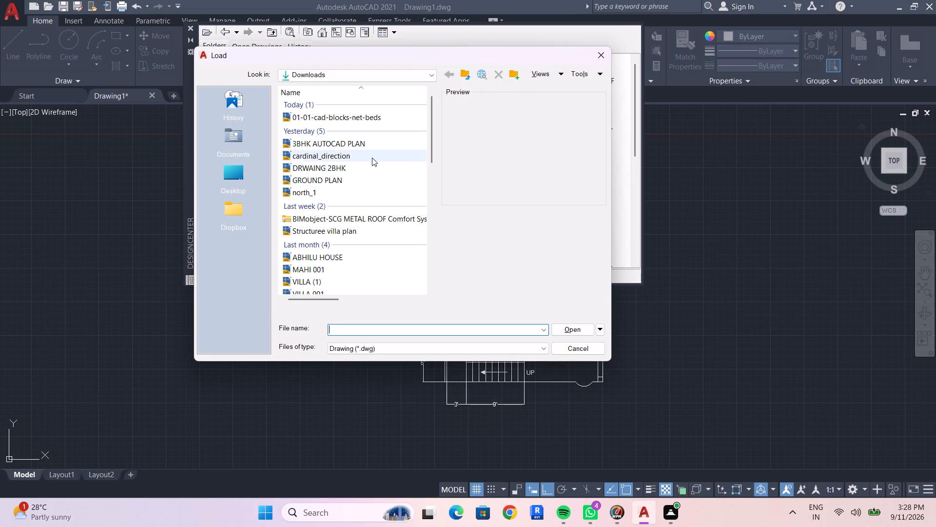
scroll(362, 248, down, 2)
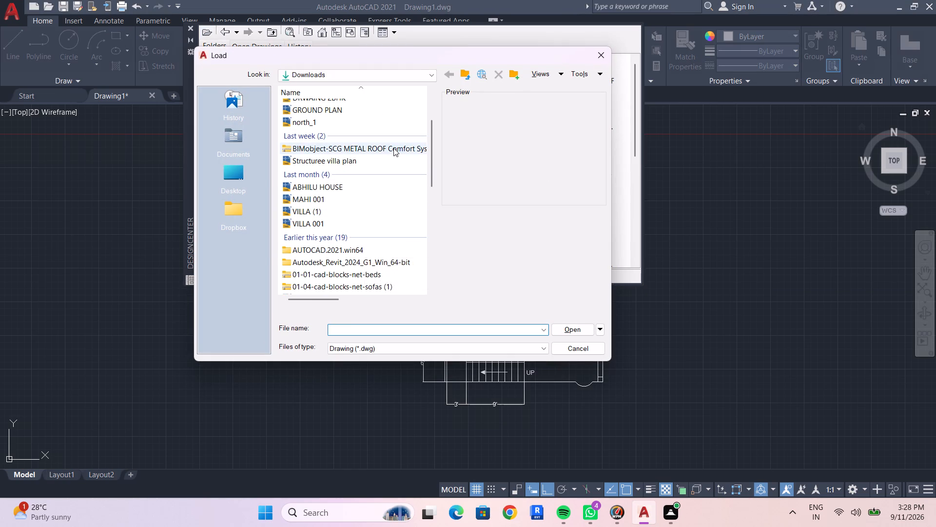
scroll(359, 236, down, 1)
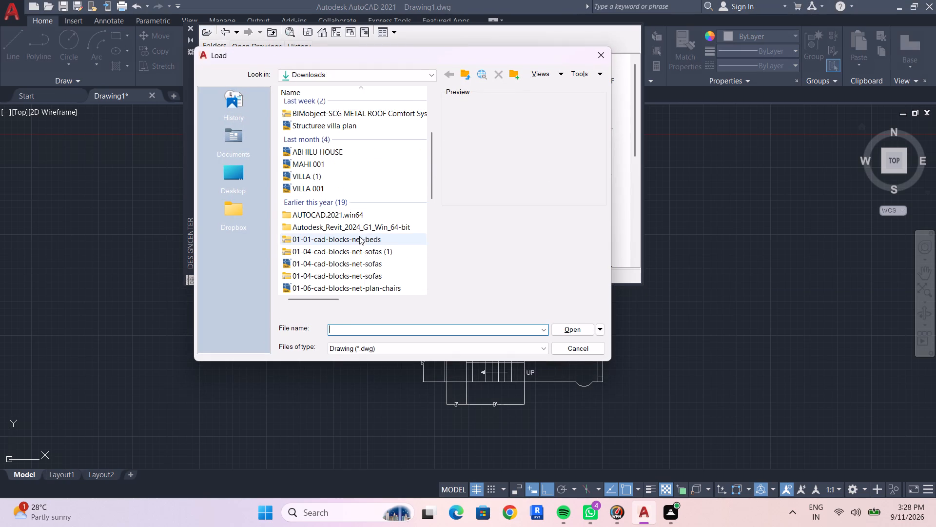
click(360, 216)
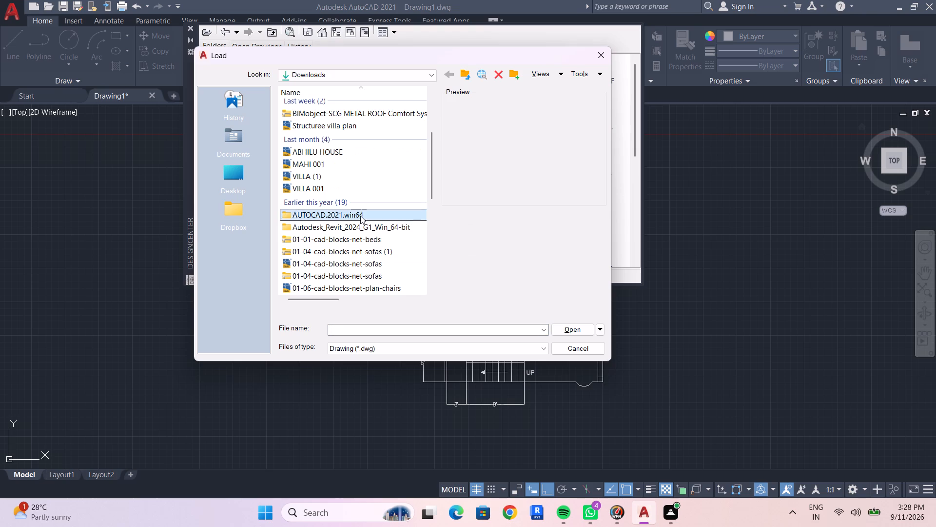
scroll(371, 235, down, 4)
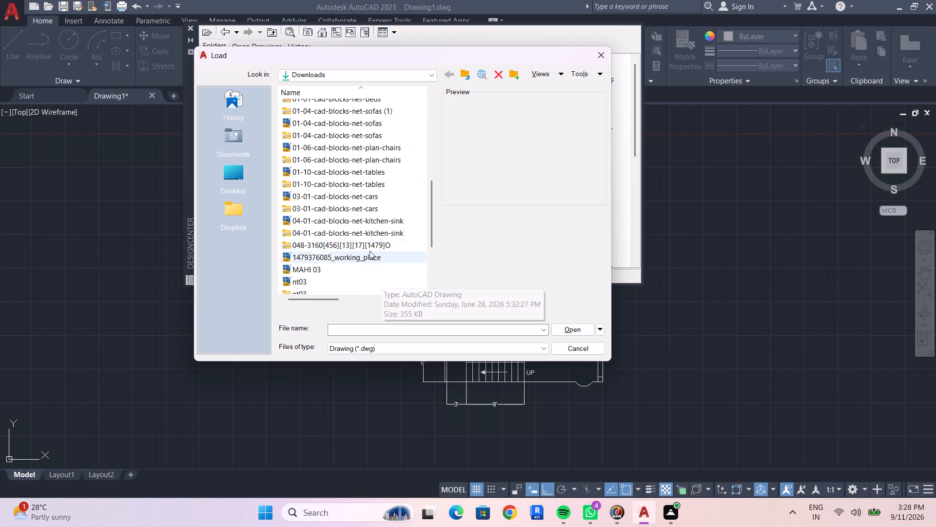
click(370, 255)
click(375, 244)
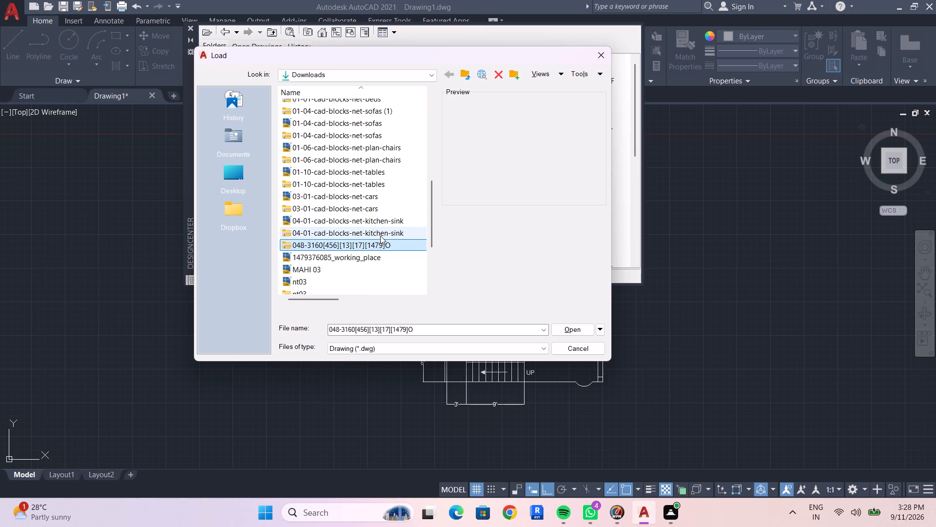
click(380, 236)
click(386, 222)
click(367, 207)
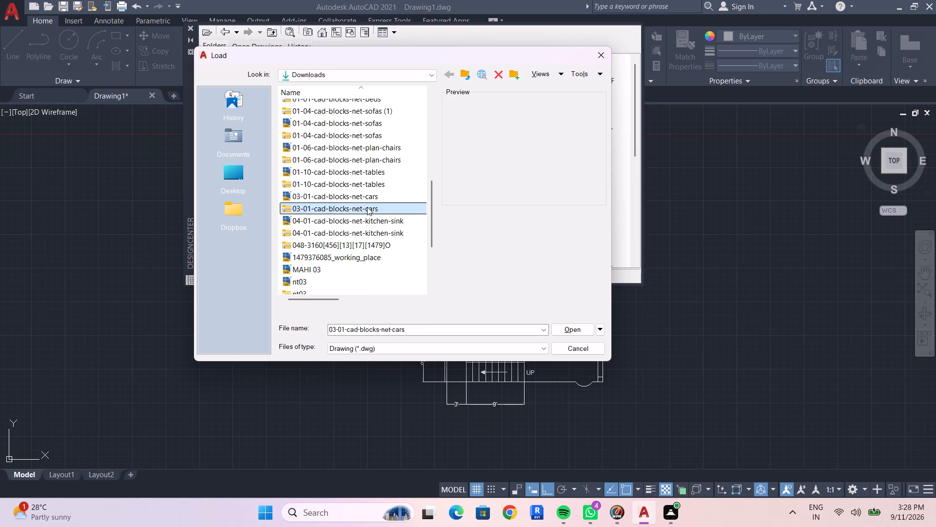
click(367, 201)
click(373, 184)
click(376, 163)
scroll(377, 152, up, 2)
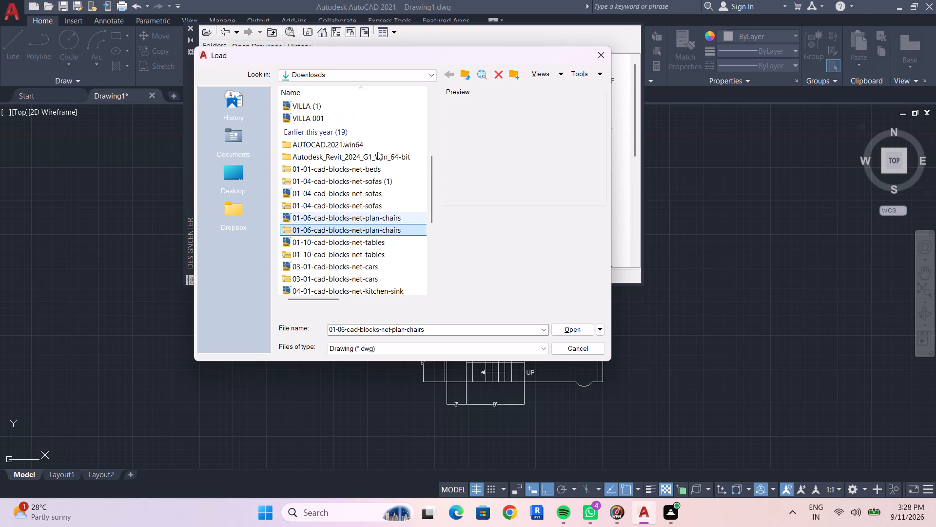
click(374, 162)
click(379, 156)
click(361, 146)
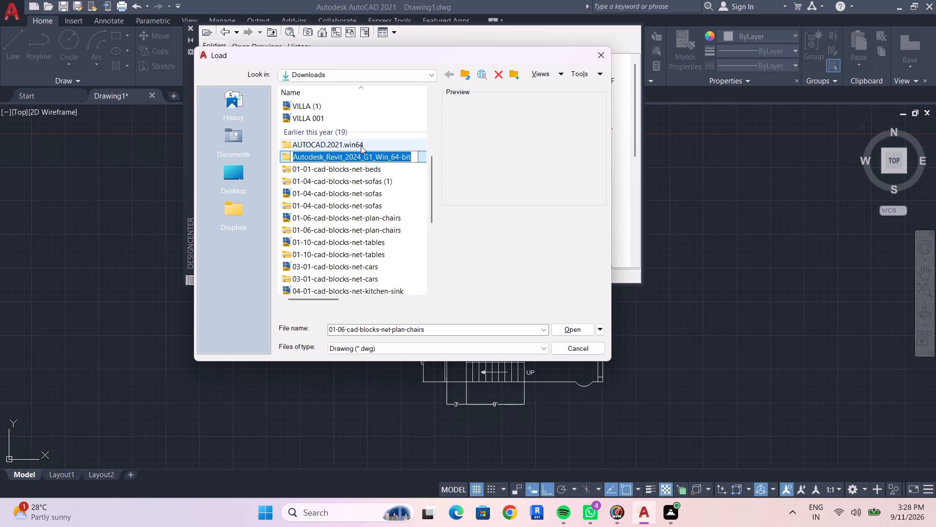
click(359, 161)
scroll(353, 228, down, 9)
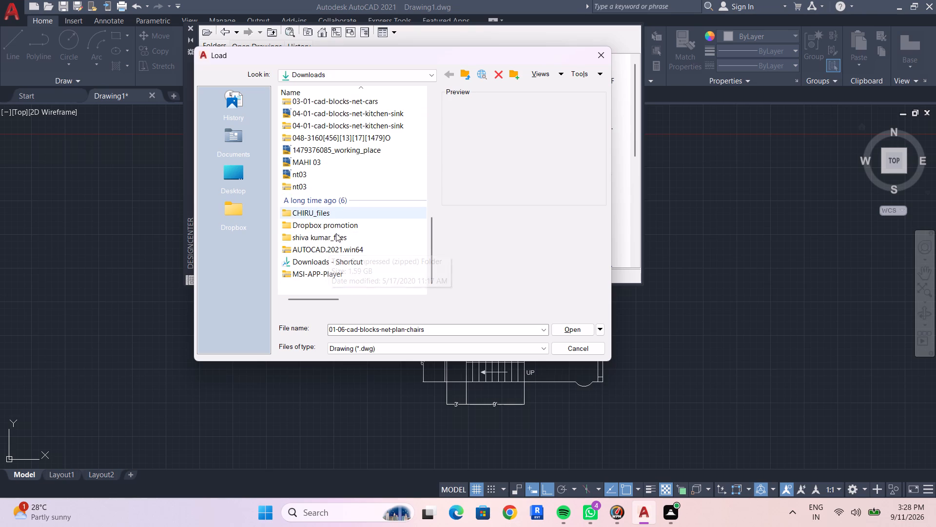
scroll(346, 250, down, 1)
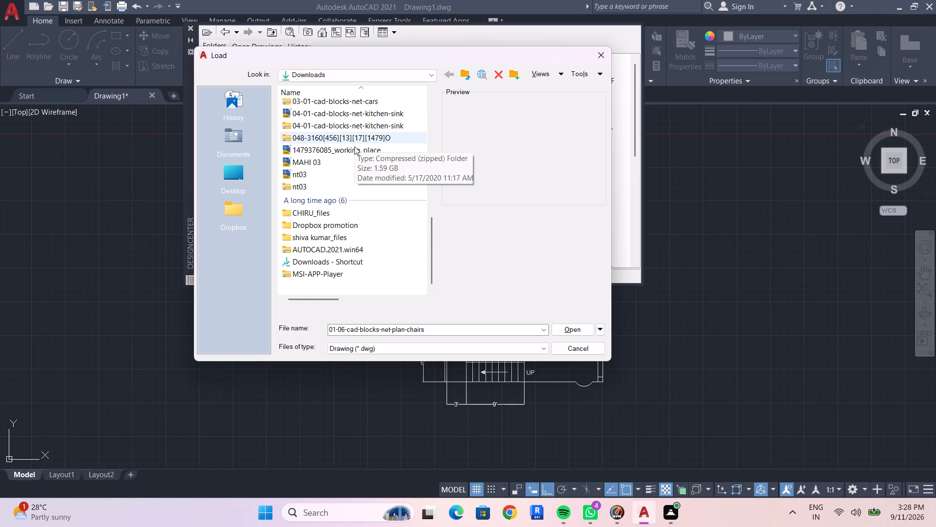
click(354, 148)
click(364, 140)
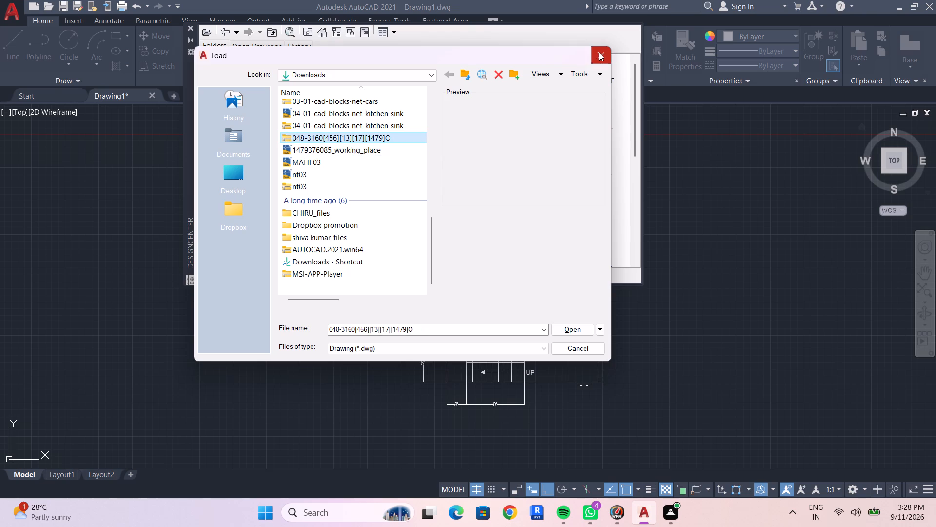
scroll(384, 122, up, 2)
click(388, 193)
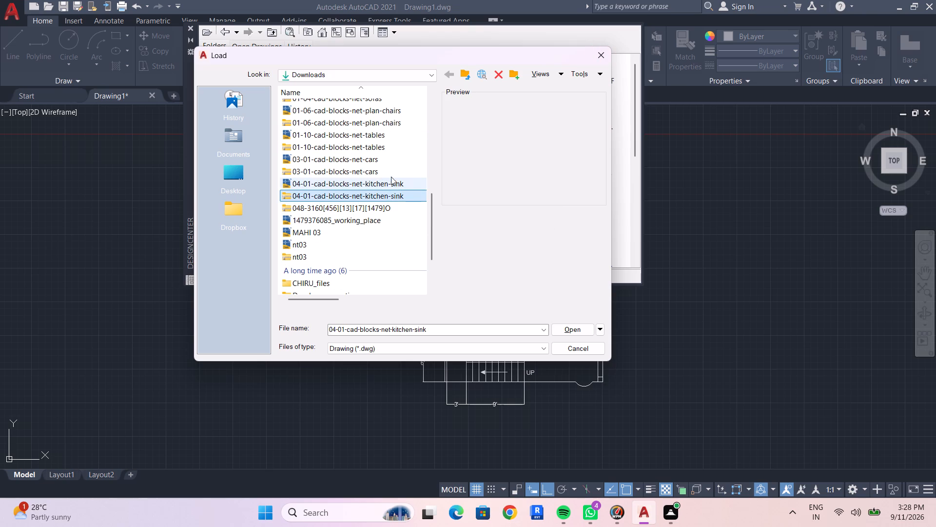
click(389, 185)
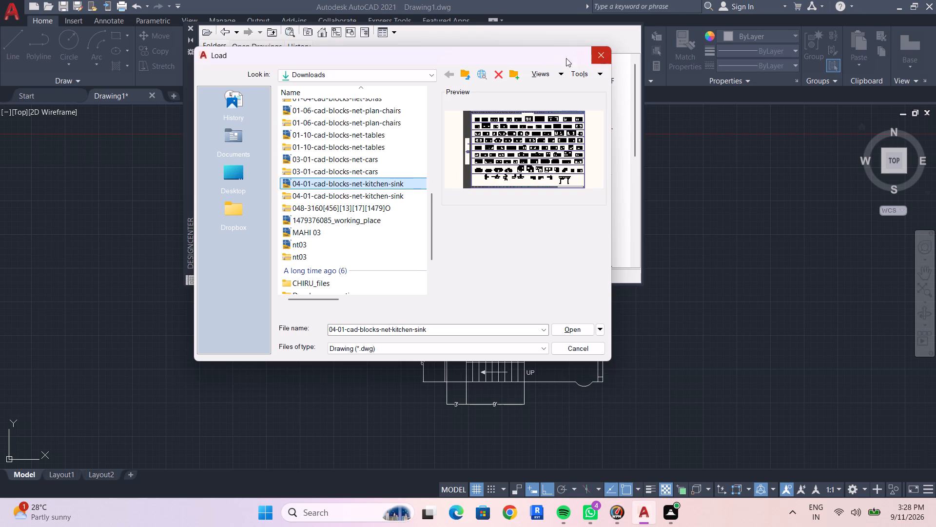
Check the other folder locations and recheck the Downloads drawings for a block file, leaving without loading one.
click(430, 77)
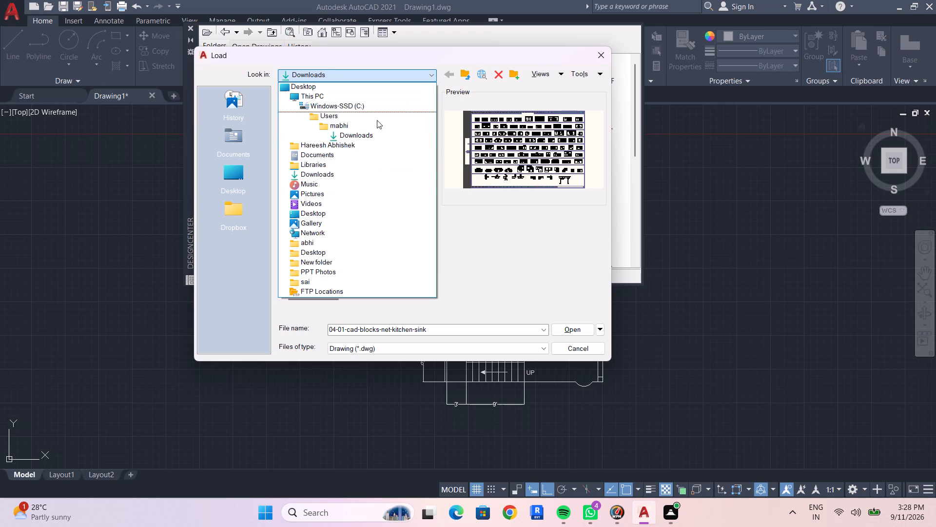
click(347, 174)
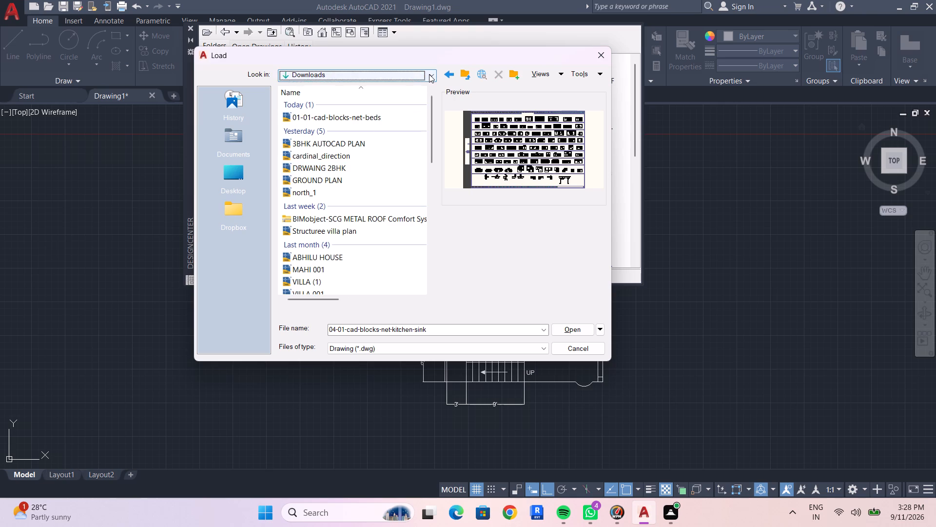
click(429, 74)
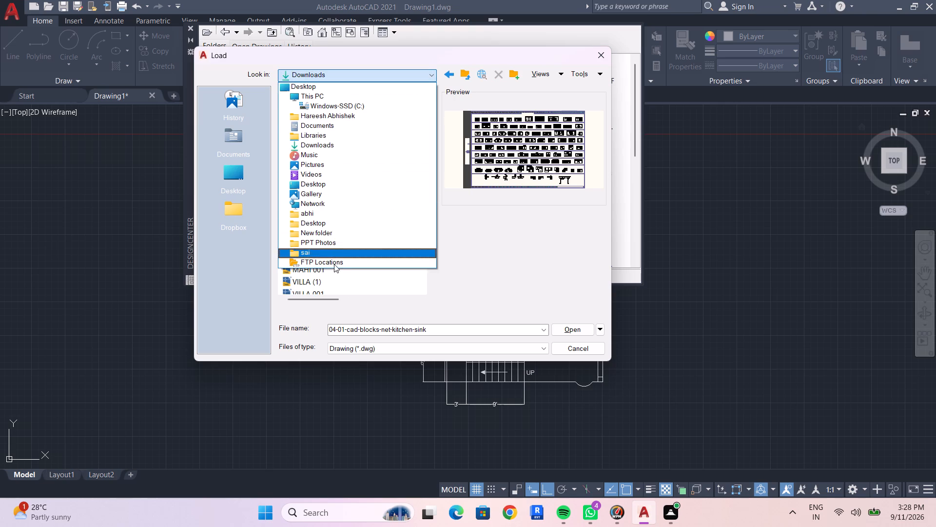
click(435, 74)
scroll(334, 215, down, 1)
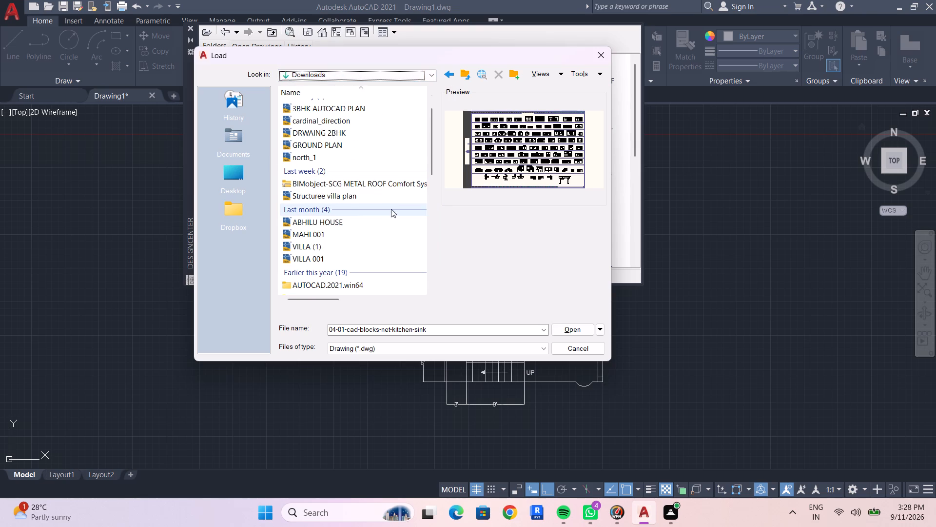
scroll(381, 203, down, 2)
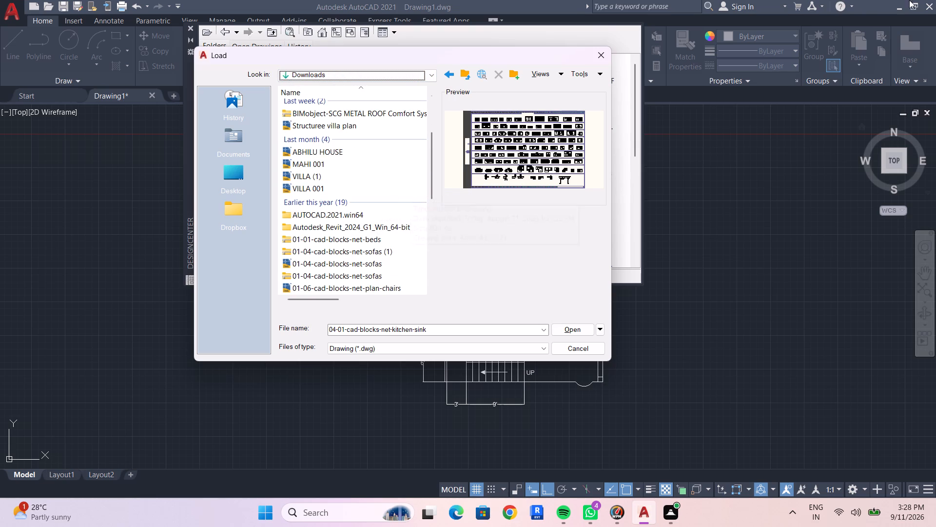
click(599, 51)
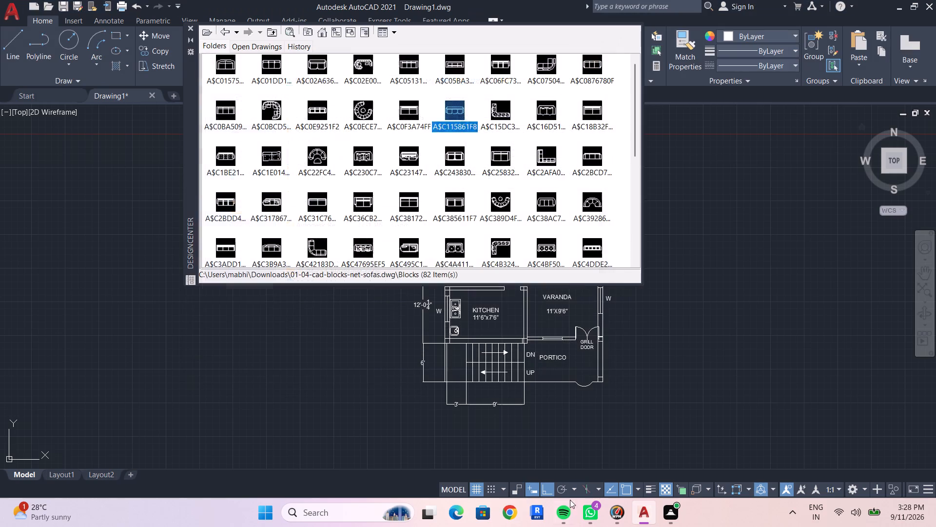
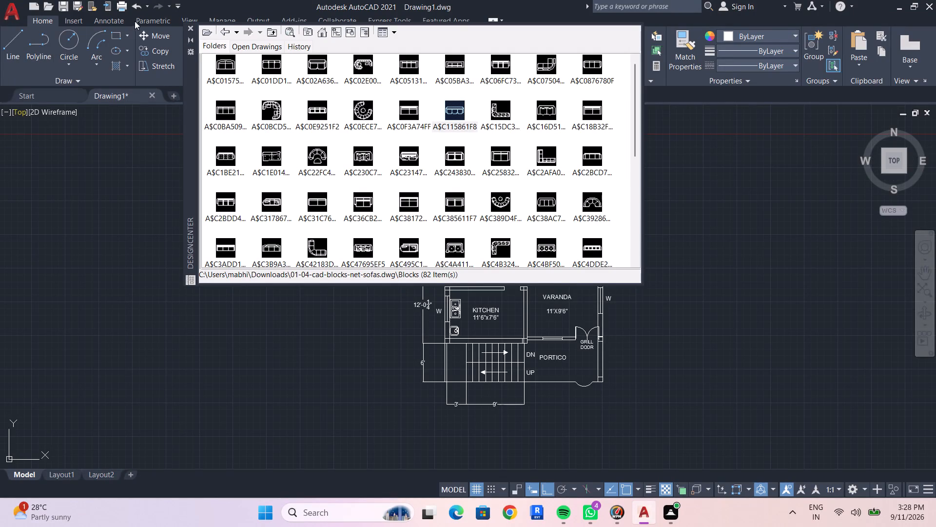
Close the DesignCenter palette.
click(195, 27)
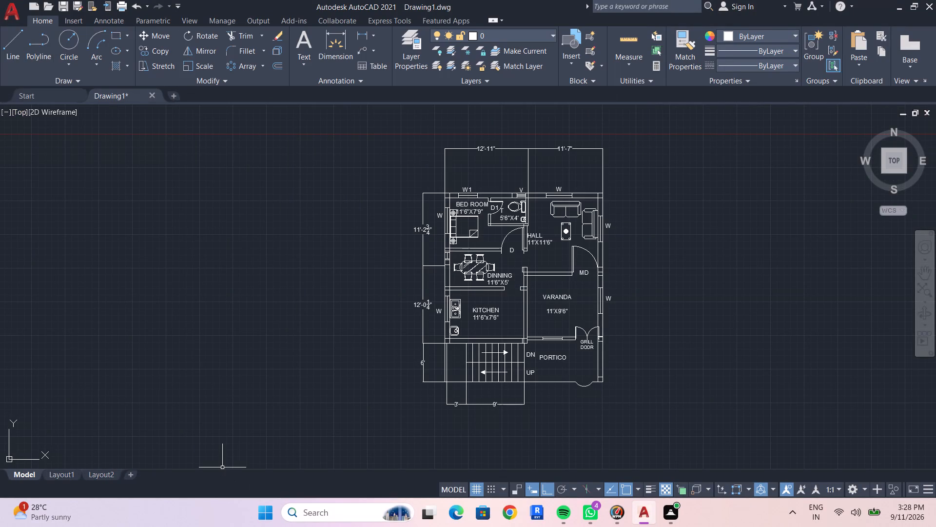
Open the north_1 drawing from the Downloads folder in File Explorer.
click(346, 517)
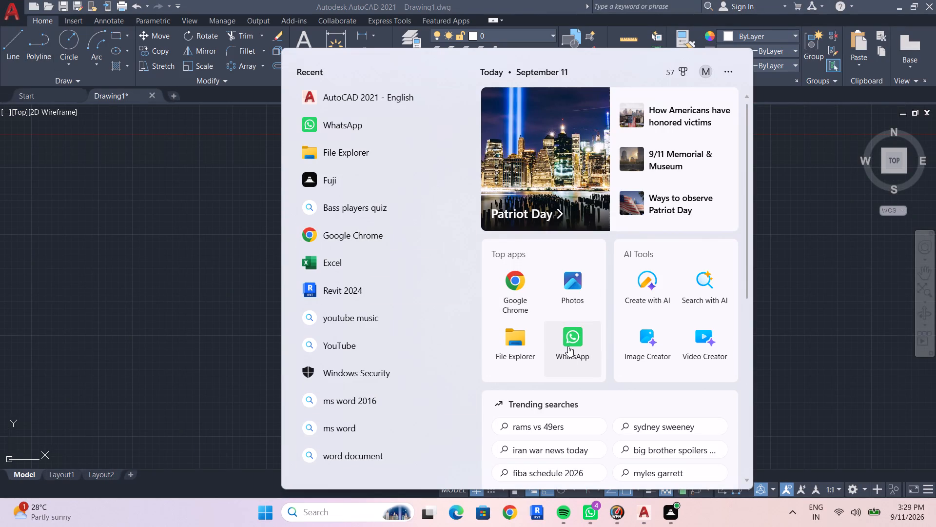
click(340, 159)
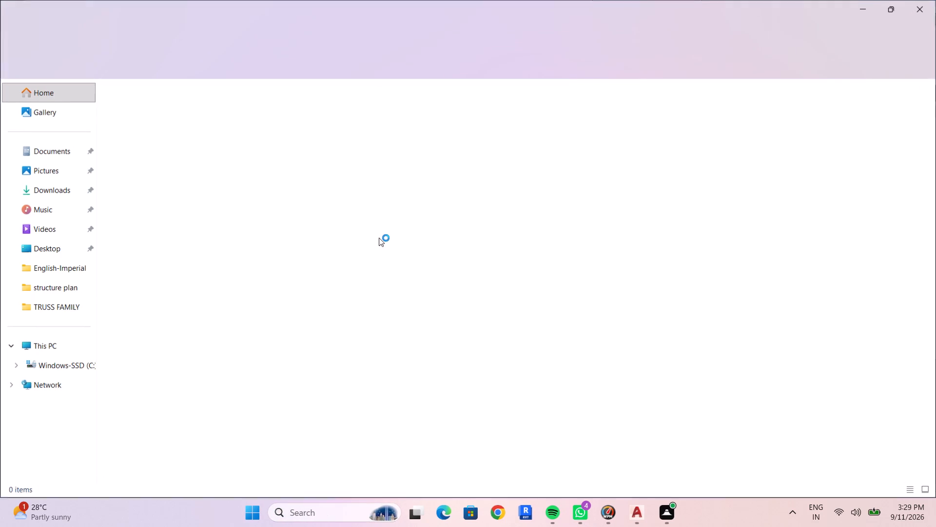
scroll(333, 242, down, 1)
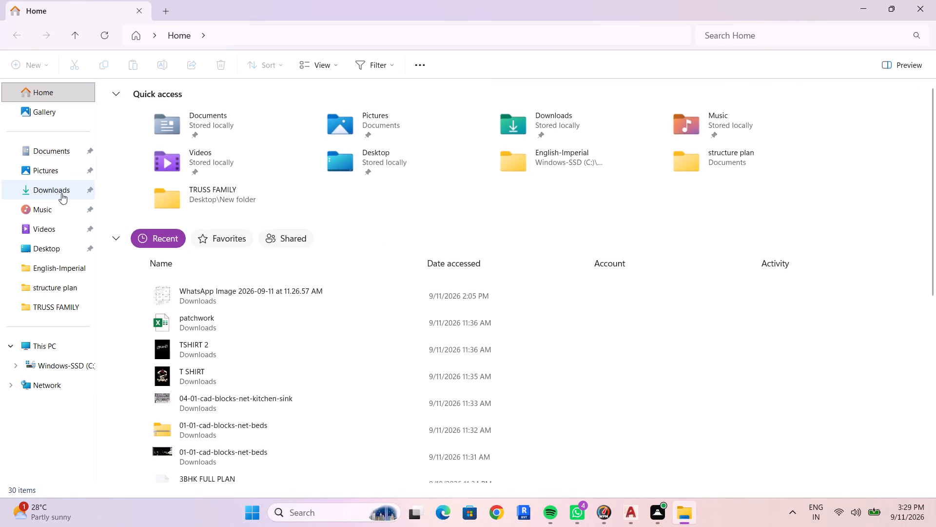
click(61, 193)
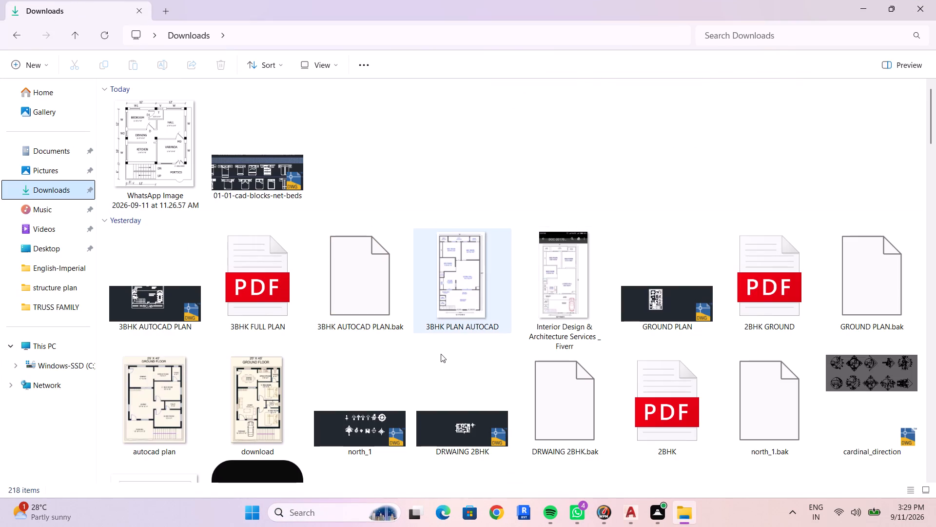
scroll(368, 367, down, 1)
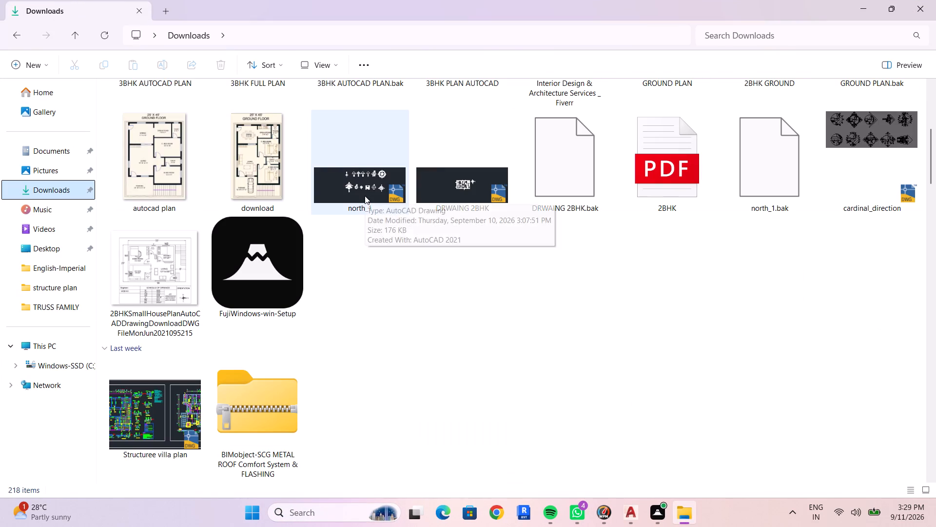
click(365, 196)
right_click(365, 196)
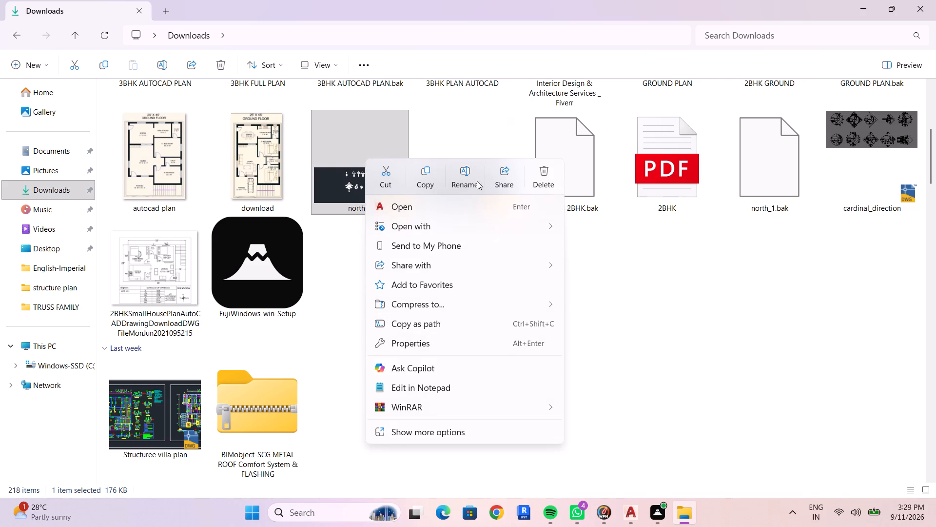
click(421, 208)
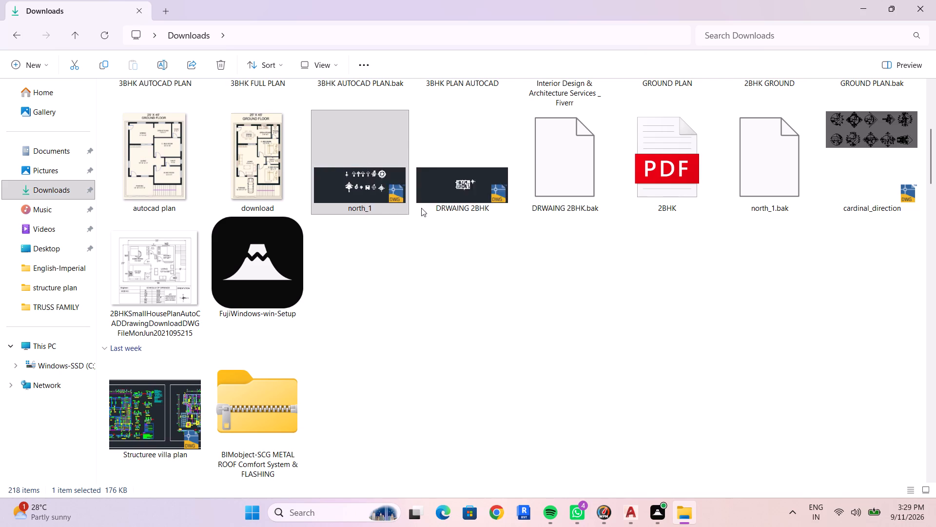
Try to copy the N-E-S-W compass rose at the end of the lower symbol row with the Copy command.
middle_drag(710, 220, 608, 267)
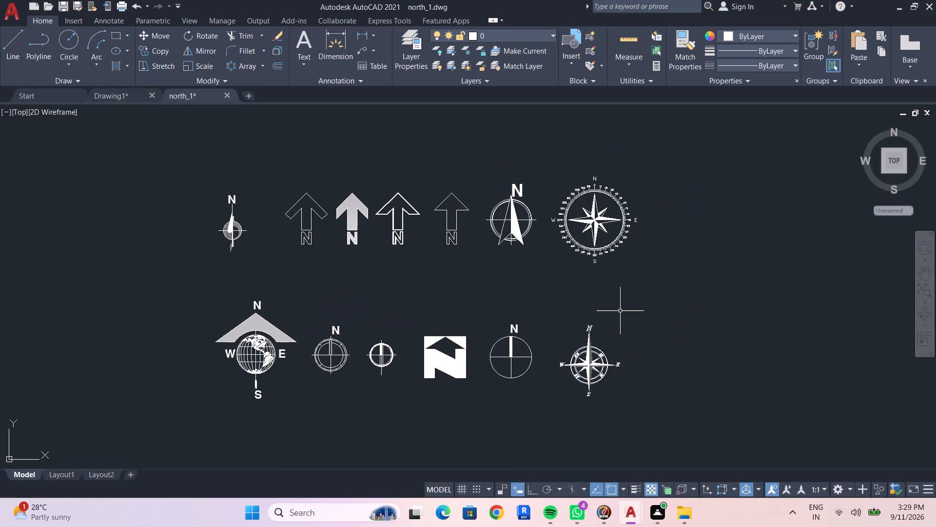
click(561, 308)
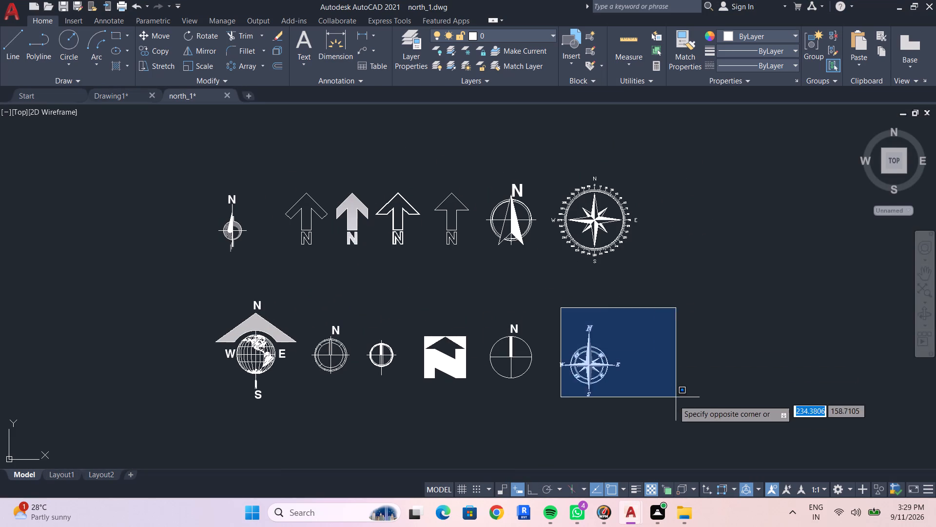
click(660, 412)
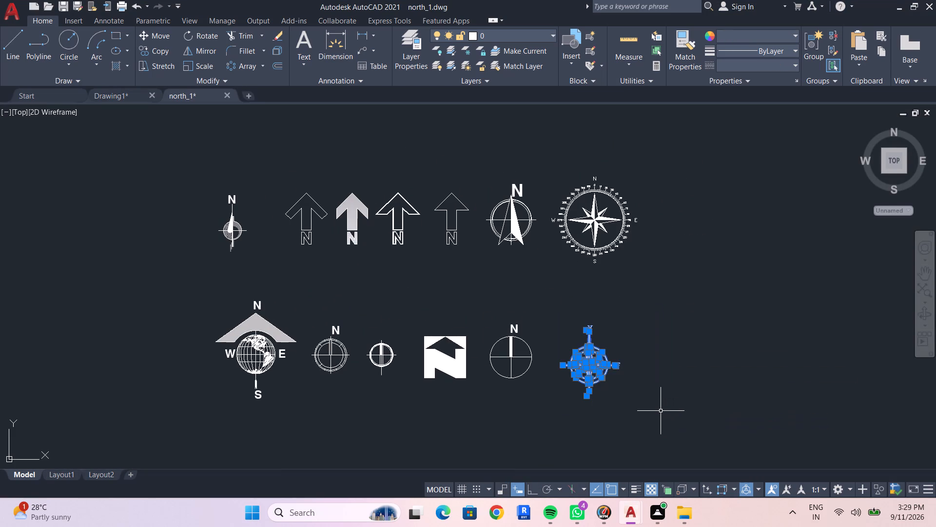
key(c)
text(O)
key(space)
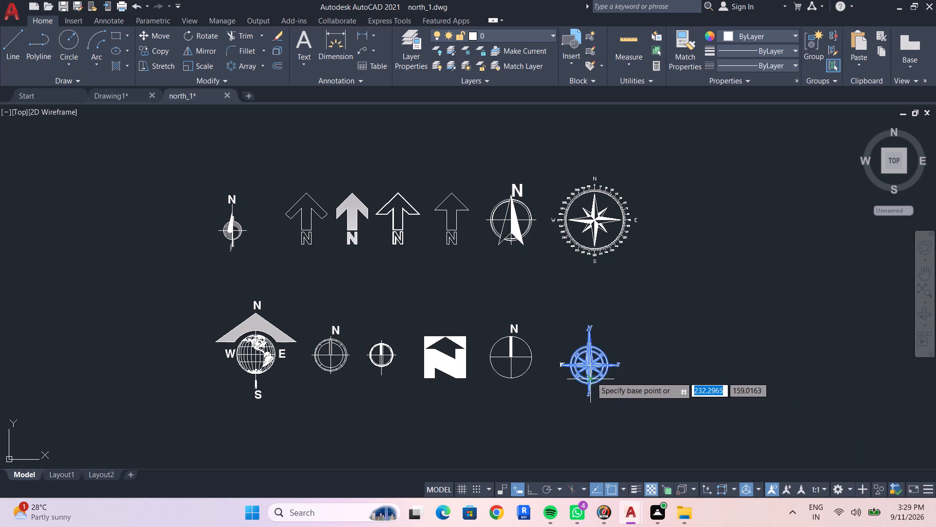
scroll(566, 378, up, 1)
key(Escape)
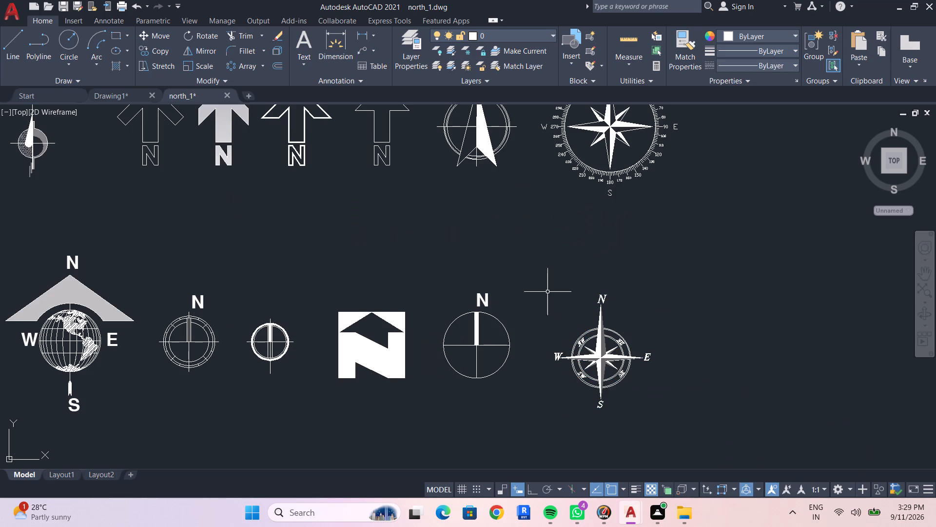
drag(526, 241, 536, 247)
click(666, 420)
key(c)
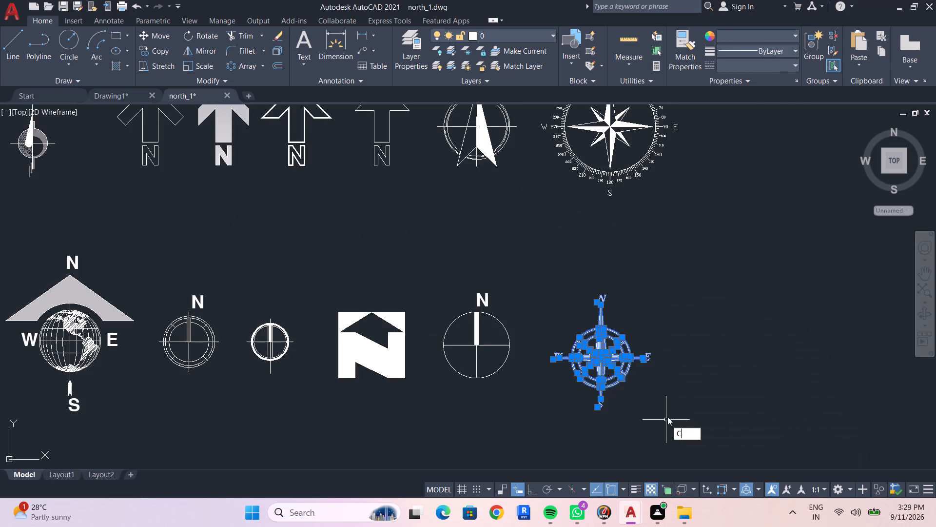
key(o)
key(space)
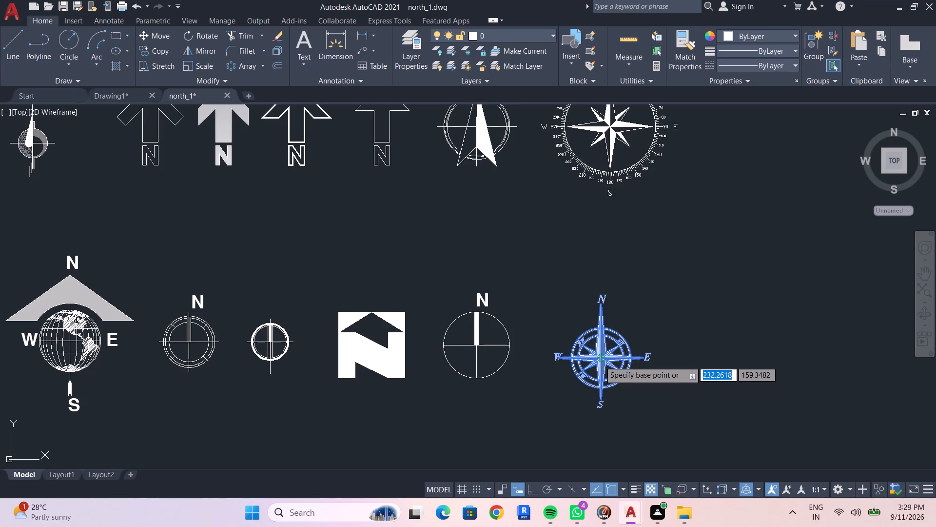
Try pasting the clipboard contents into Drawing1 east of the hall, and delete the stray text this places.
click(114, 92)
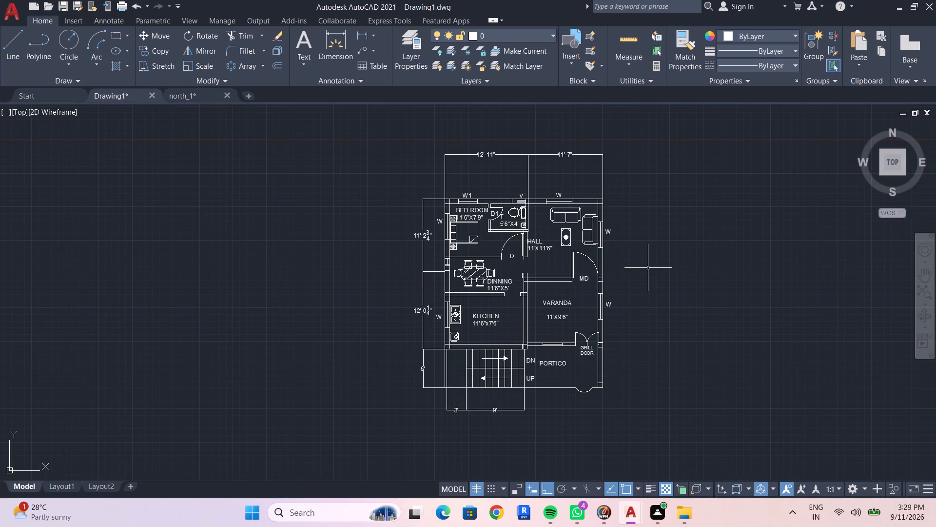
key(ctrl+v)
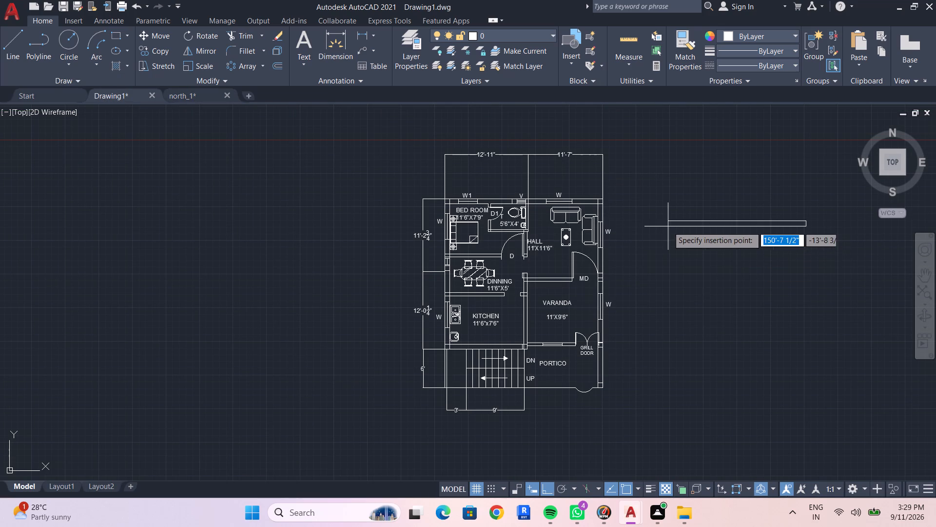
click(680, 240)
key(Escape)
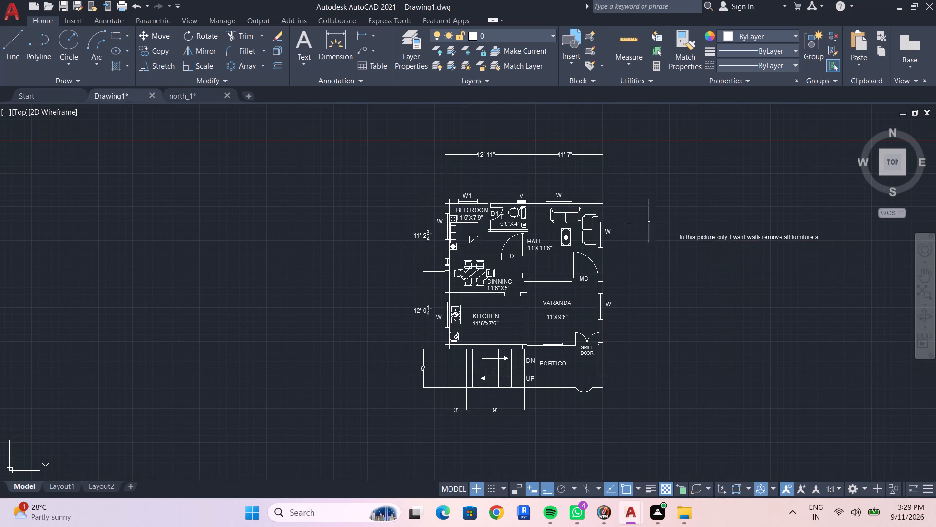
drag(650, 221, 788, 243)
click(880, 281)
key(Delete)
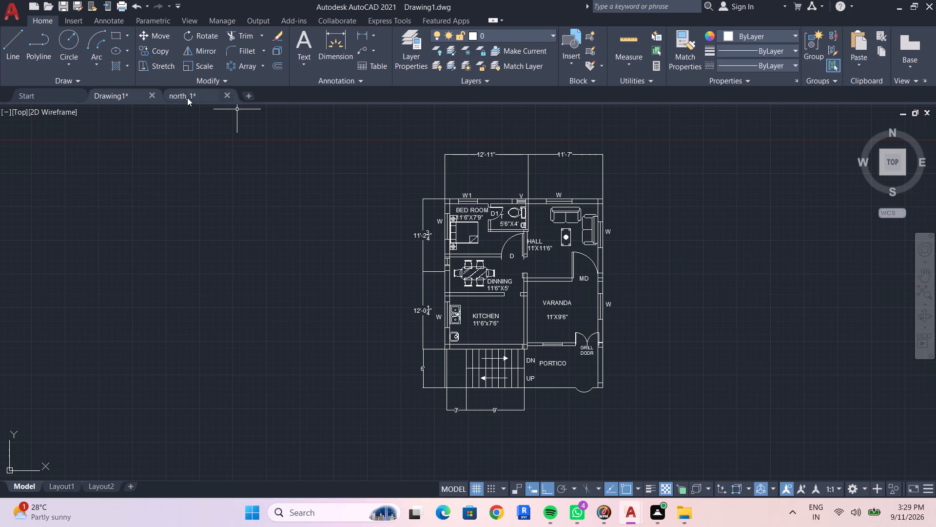
Copy the lower-row compass rose from north_1 to the clipboard and paste it into Drawing1 east of the floor plan.
click(184, 89)
click(554, 269)
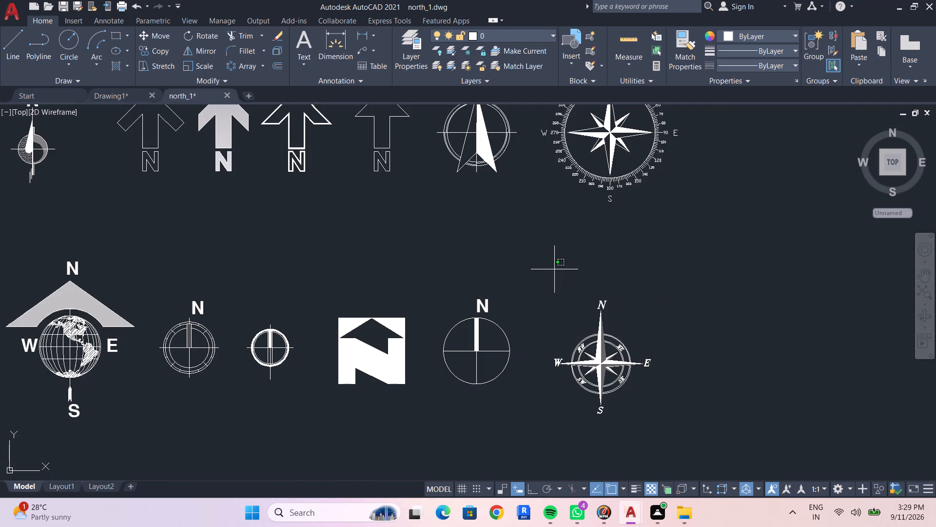
key(Escape)
drag(527, 259, 534, 270)
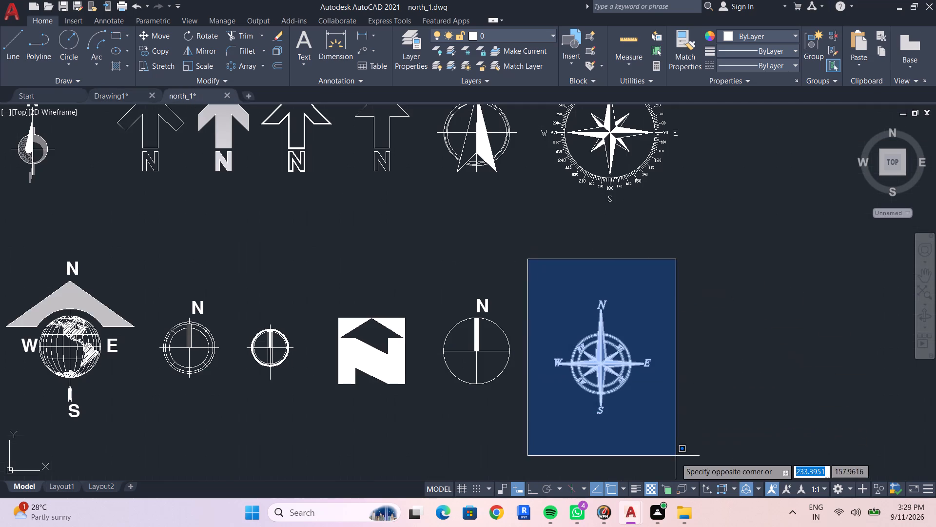
click(677, 461)
key(ctrl+c)
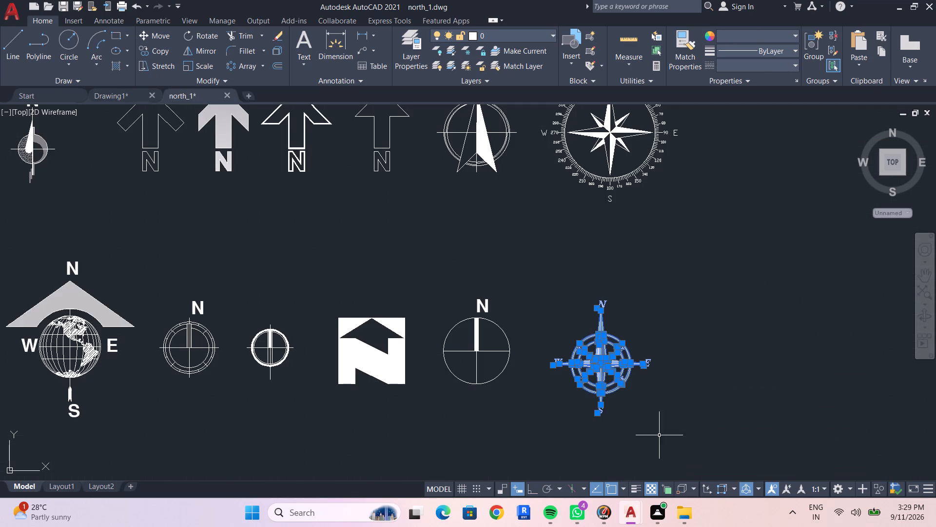
click(123, 93)
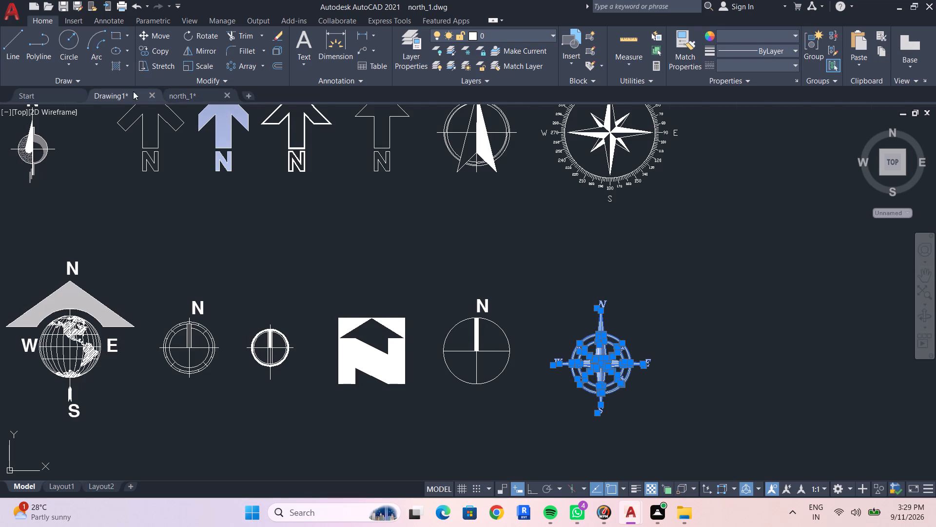
key(ctrl+v)
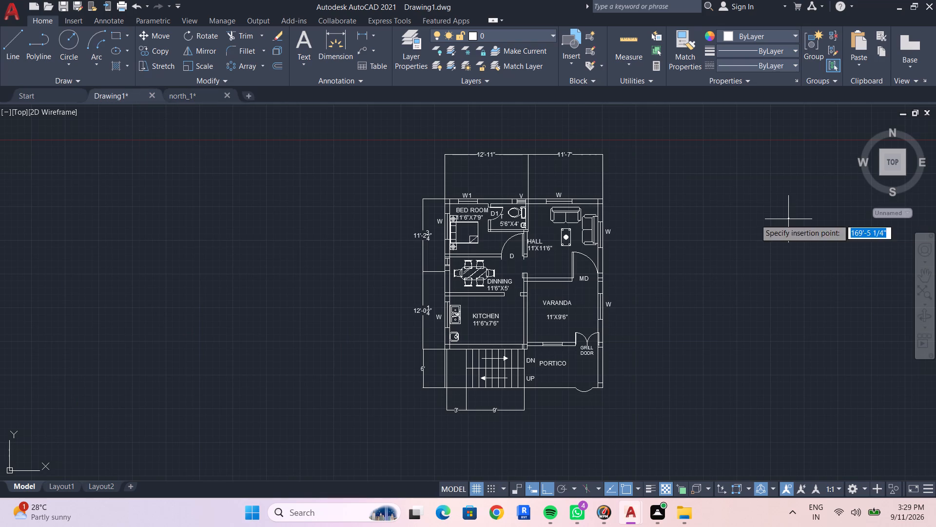
click(694, 251)
Enlarge the tiny pasted compass rose about its centre with a freehand scale factor.
scroll(702, 244, up, 2)
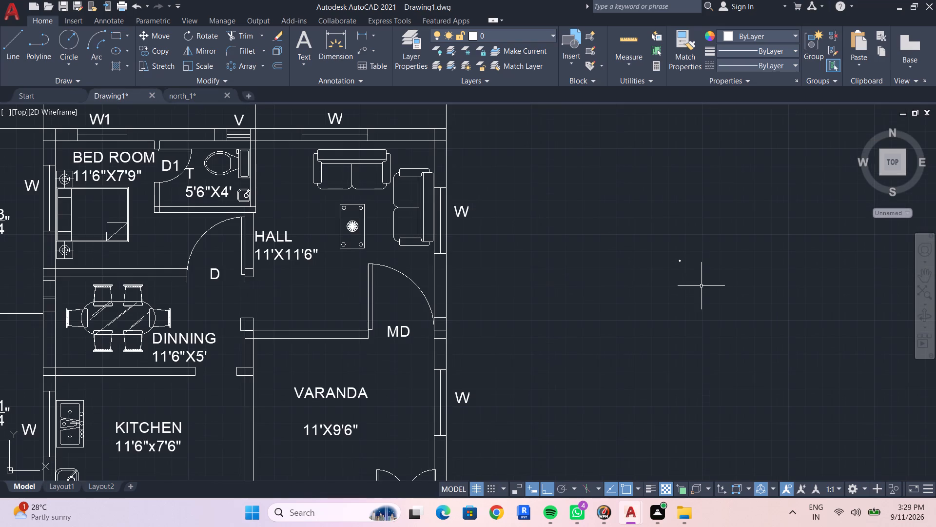
scroll(671, 263, up, 1)
scroll(671, 263, down, 1)
scroll(671, 263, up, 5)
drag(625, 181, 688, 202)
click(804, 309)
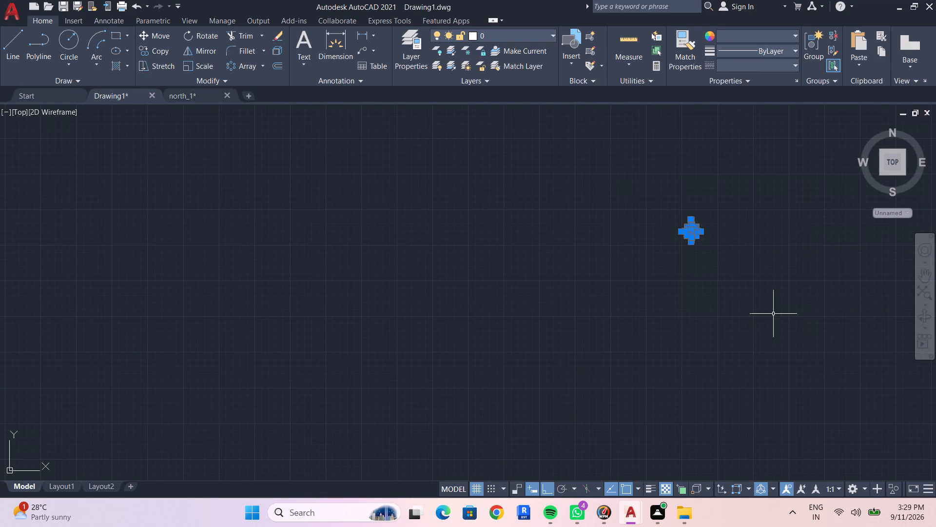
key(s)
key(c)
key(space)
drag(692, 228, 670, 223)
click(349, 156)
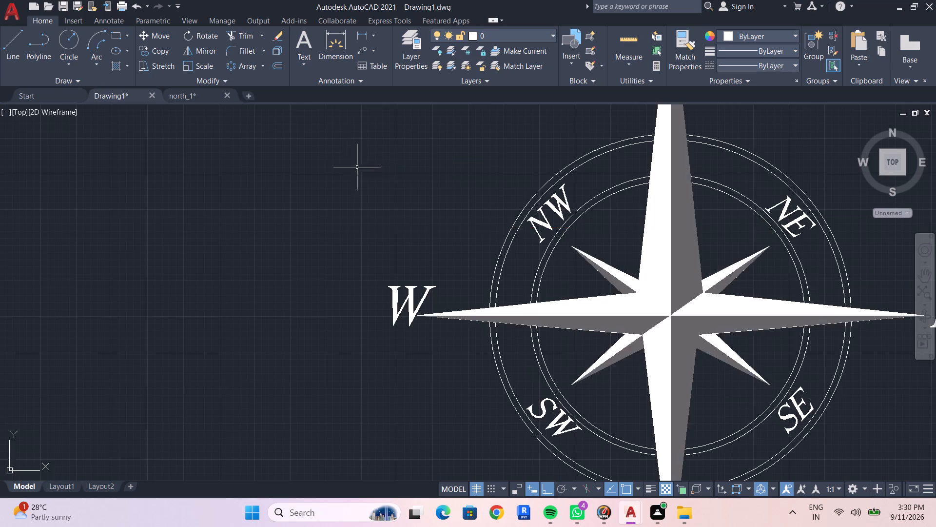
Scale the compass rose up again about its centre, freehand, to slightly over half the floor plan's width.
scroll(368, 185, down, 6)
scroll(432, 232, up, 2)
scroll(353, 227, down, 3)
middle_drag(382, 262, 487, 250)
drag(435, 173, 494, 202)
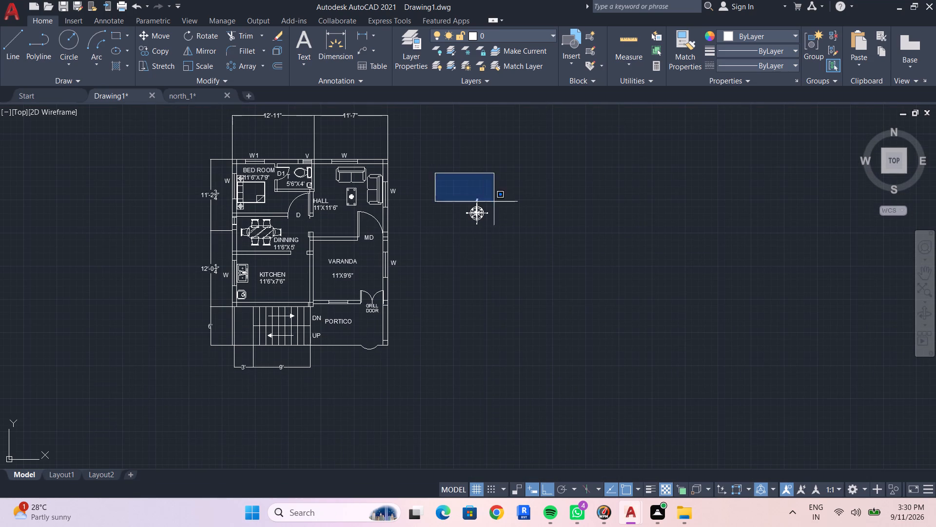
click(546, 277)
text(SC)
key(space)
click(475, 211)
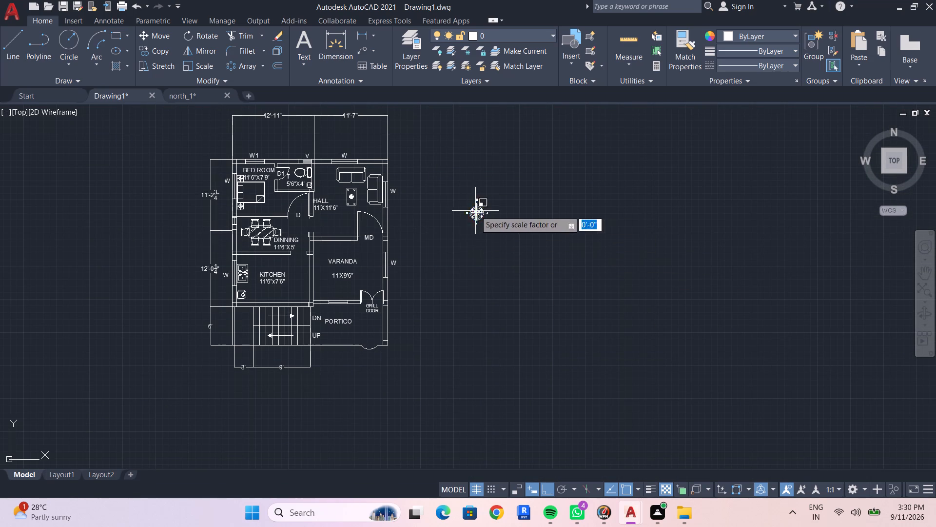
click(468, 156)
key(Escape)
Adjust the compass rose's size once more with a freehand scale about its centre, keeping it about half the plan's width.
scroll(481, 265, down, 2)
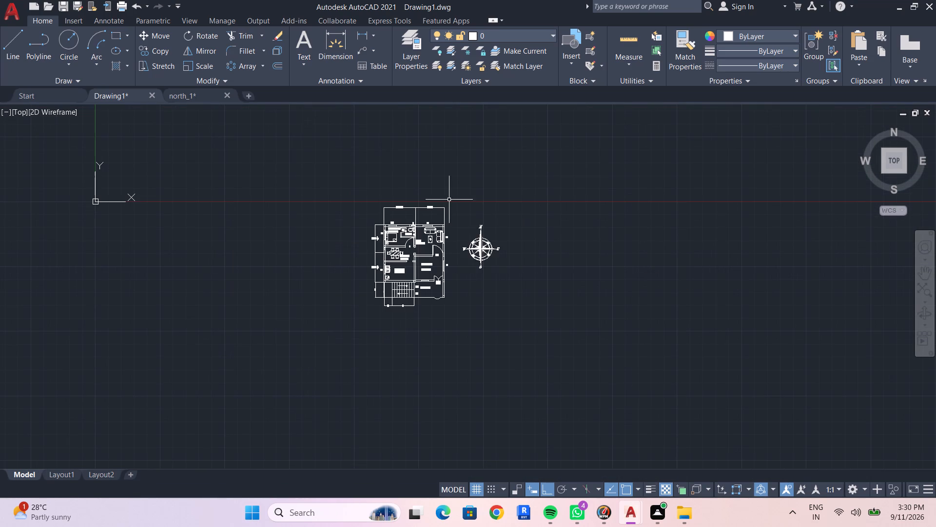
drag(449, 200, 471, 220)
key(Escape)
drag(457, 201, 505, 259)
click(511, 289)
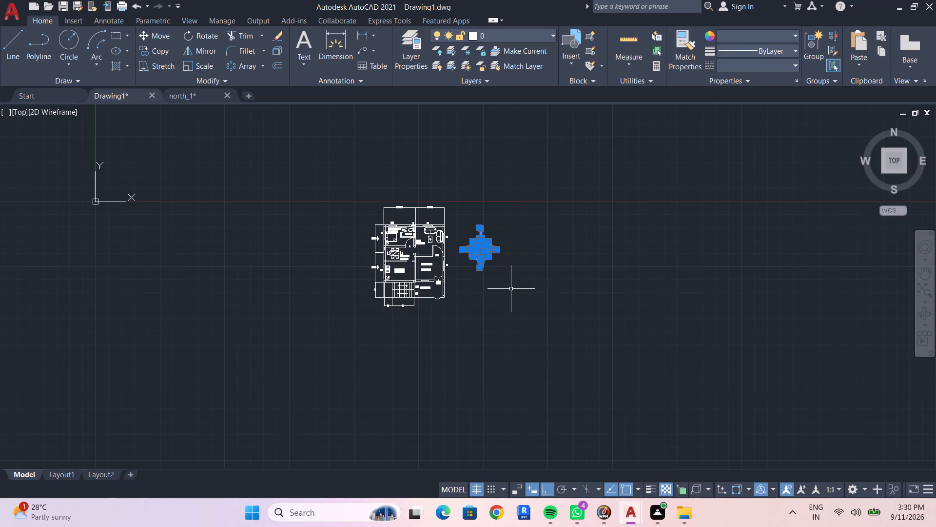
text(SC)
key(space)
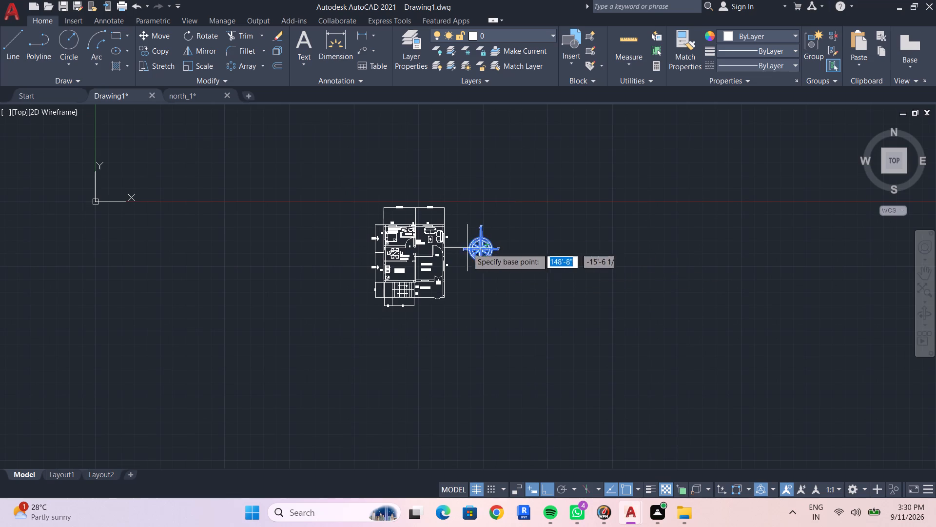
drag(479, 250, 487, 260)
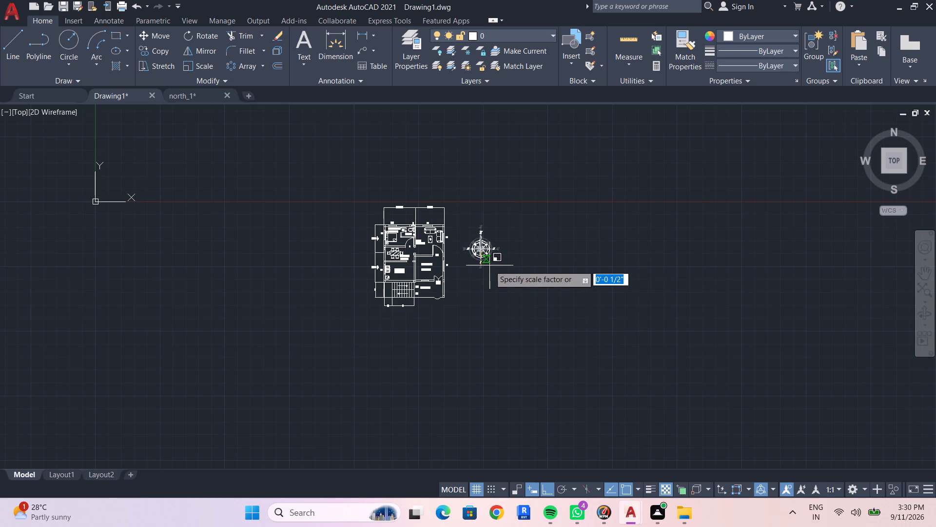
click(490, 269)
key(Escape)
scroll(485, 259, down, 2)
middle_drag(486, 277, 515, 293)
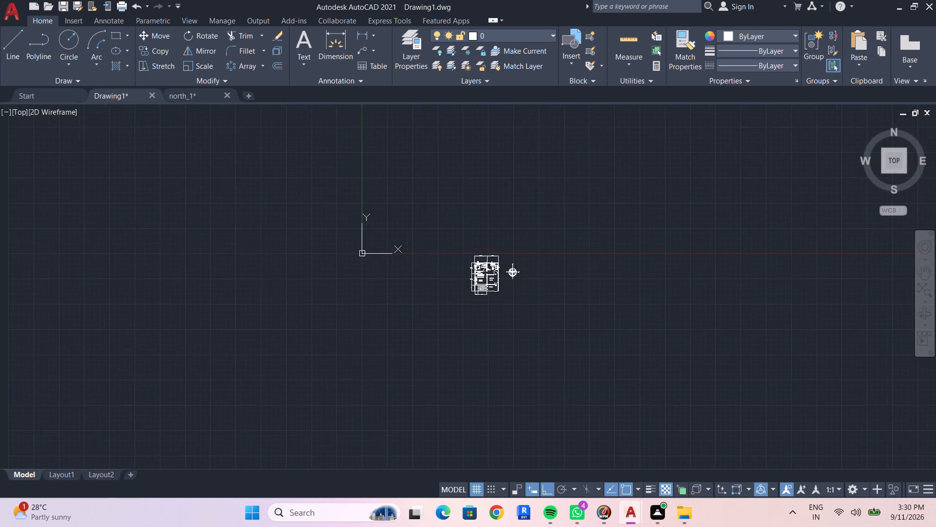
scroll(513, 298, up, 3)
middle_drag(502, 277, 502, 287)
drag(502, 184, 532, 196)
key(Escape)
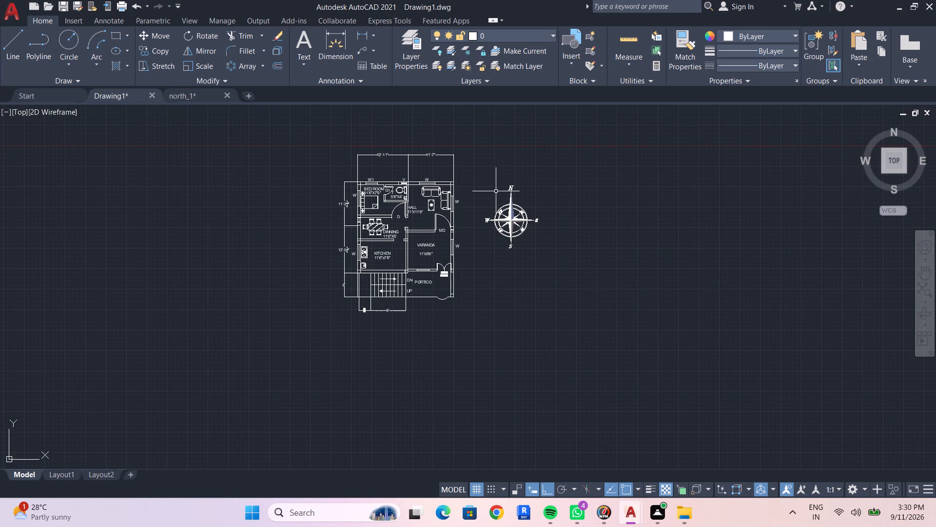
Nudge the whole compass rose west and slightly north until it sits close to the floor plan's east side, beside the hall.
click(478, 169)
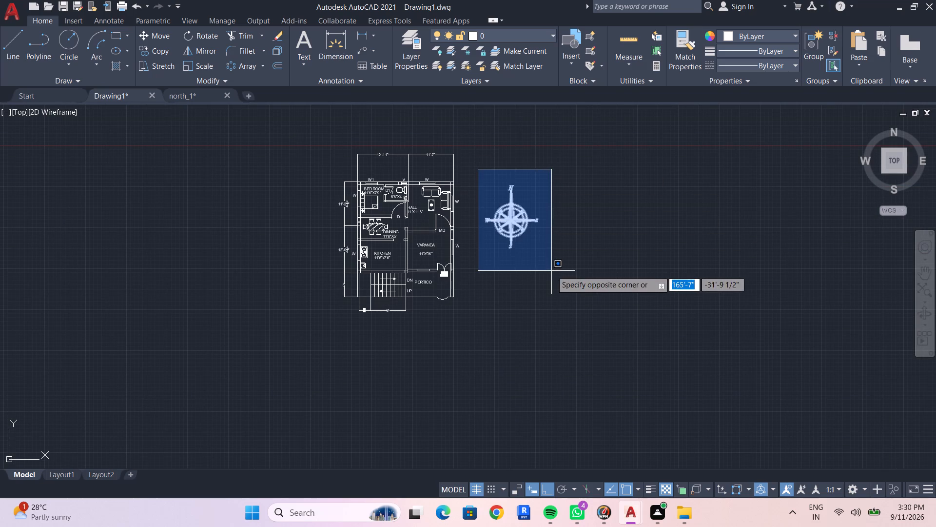
click(551, 271)
key(ctrl+Left)
key(ctrl+Left)
key(ctrl+Left)
key(ctrl+Left)
key(ctrl+Left)
key(ctrl+Up)
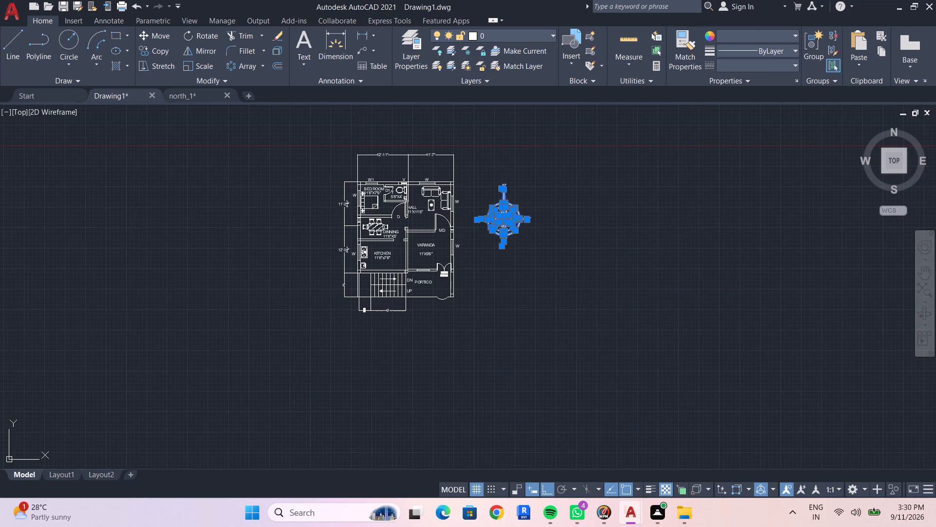
key(ctrl+Up)
key(ctrl+Up)
key(ctrl+Left)
key(ctrl+Left)
key(ctrl+Left)
key(ctrl+Left)
key(ctrl+Left)
key(ctrl+Left)
key(ctrl+Left)
key(ctrl+Left)
key(ctrl+Up)
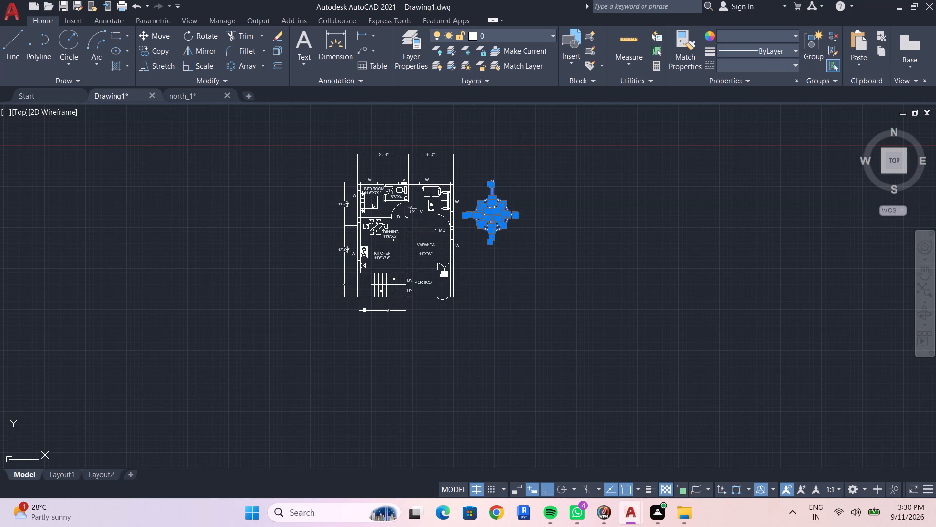
key(ctrl+Up)
key(ctrl+Up)
key(ctrl+Up)
key(ctrl+Up)
key(ctrl+Up)
key(ctrl+Up)
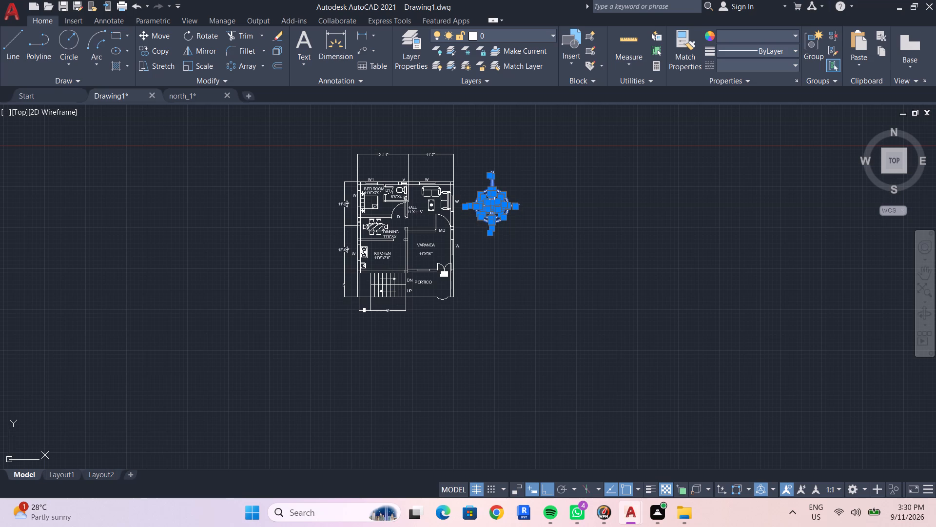
key(ctrl+Up)
key(ctrl+Left)
key(ctrl+Left)
key(ctrl+Left)
key(ctrl+Left)
key(ctrl+Down)
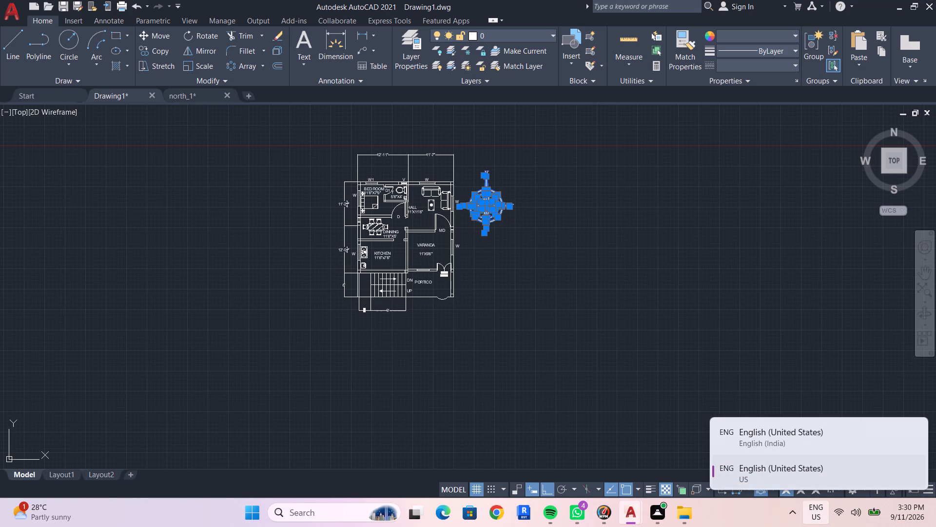
key(ctrl+Down)
key(ctrl+Down)
key(ctrl+Up)
key(ctrl+Up)
key(ctrl+Escape)
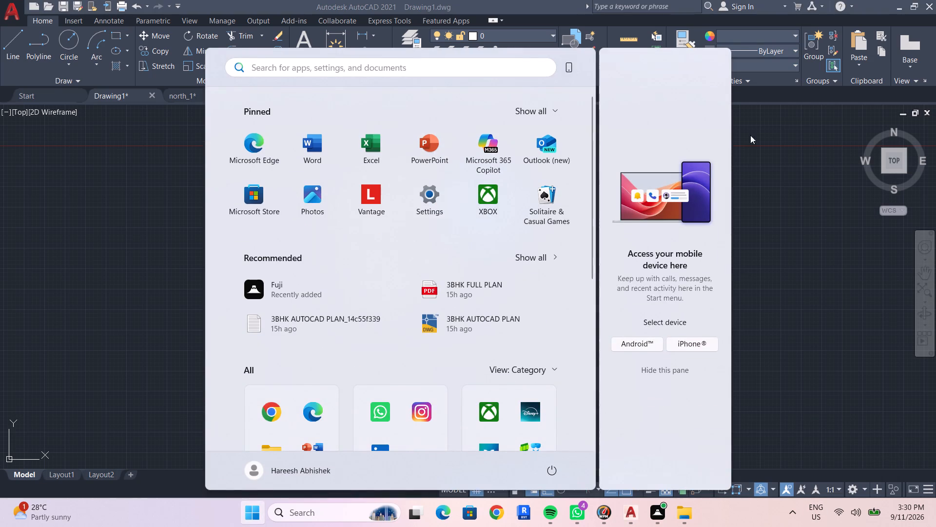
click(761, 158)
key(Escape)
key(Escape)
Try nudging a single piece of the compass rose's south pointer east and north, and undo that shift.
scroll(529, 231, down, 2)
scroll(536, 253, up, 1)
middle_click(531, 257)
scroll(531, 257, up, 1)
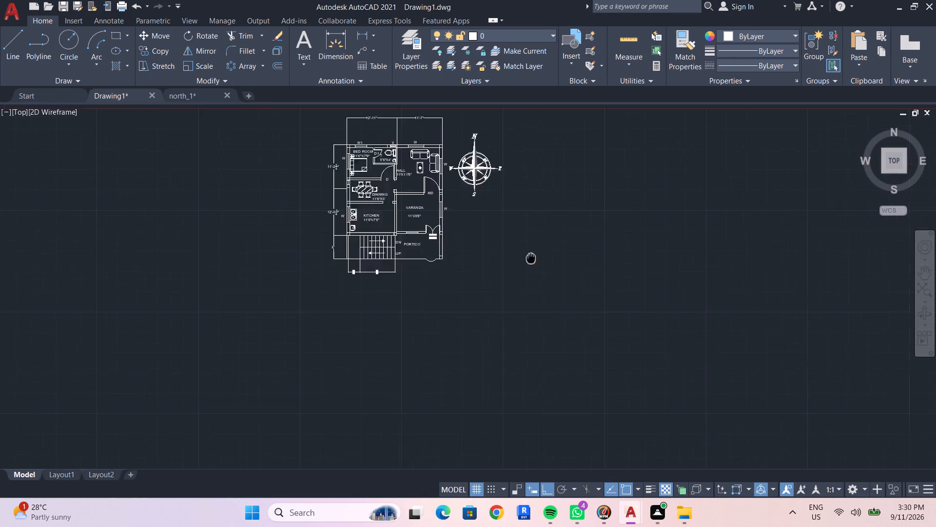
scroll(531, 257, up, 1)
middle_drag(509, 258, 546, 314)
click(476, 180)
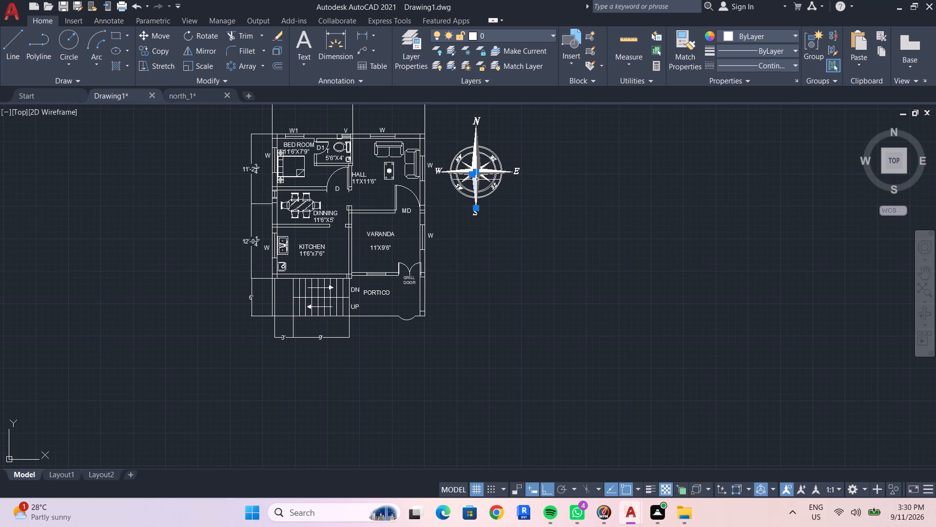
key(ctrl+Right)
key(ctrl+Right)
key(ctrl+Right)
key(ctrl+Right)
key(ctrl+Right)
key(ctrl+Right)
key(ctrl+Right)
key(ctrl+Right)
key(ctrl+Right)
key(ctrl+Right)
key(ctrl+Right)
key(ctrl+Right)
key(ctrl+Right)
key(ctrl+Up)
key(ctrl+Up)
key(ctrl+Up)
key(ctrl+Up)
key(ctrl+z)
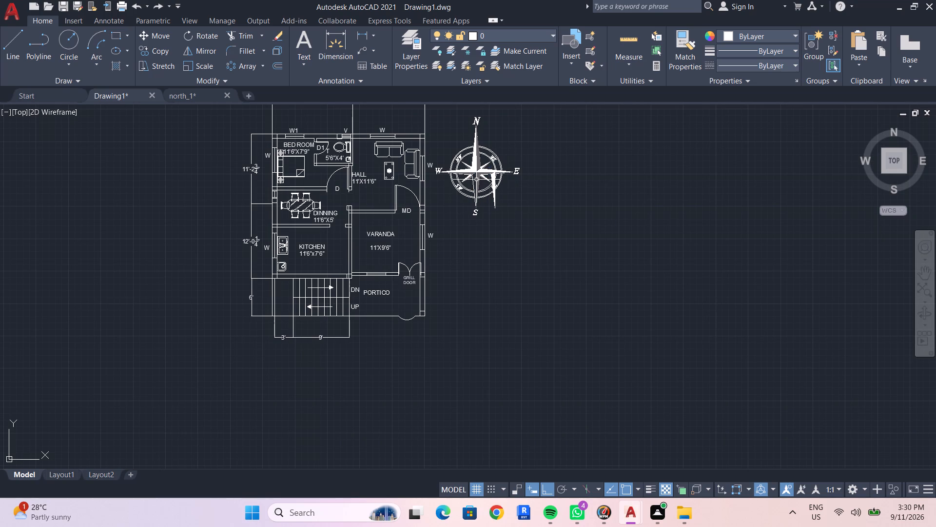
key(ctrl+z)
Nudge the entire compass rose slightly east and further north, placing it just off the floor plan's northeast corner.
scroll(490, 172, down, 1)
middle_drag(504, 193, 505, 199)
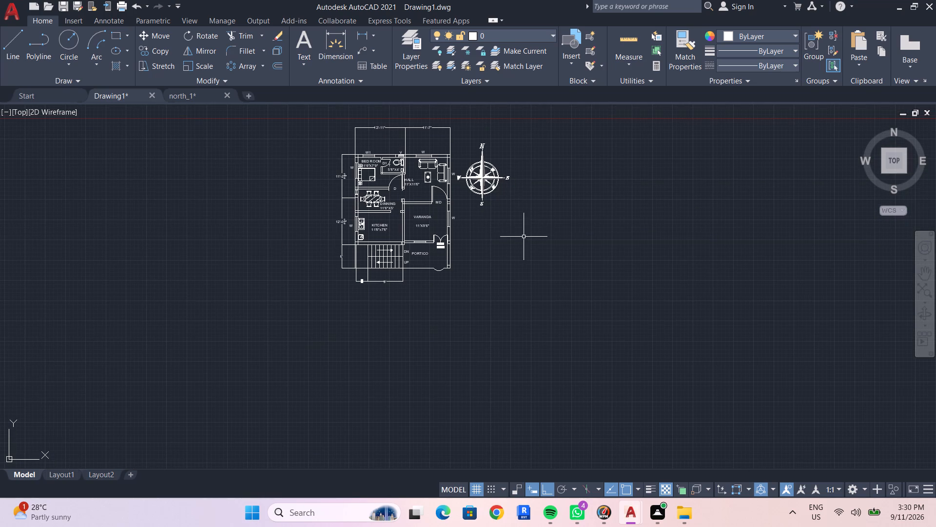
drag(524, 238, 504, 231)
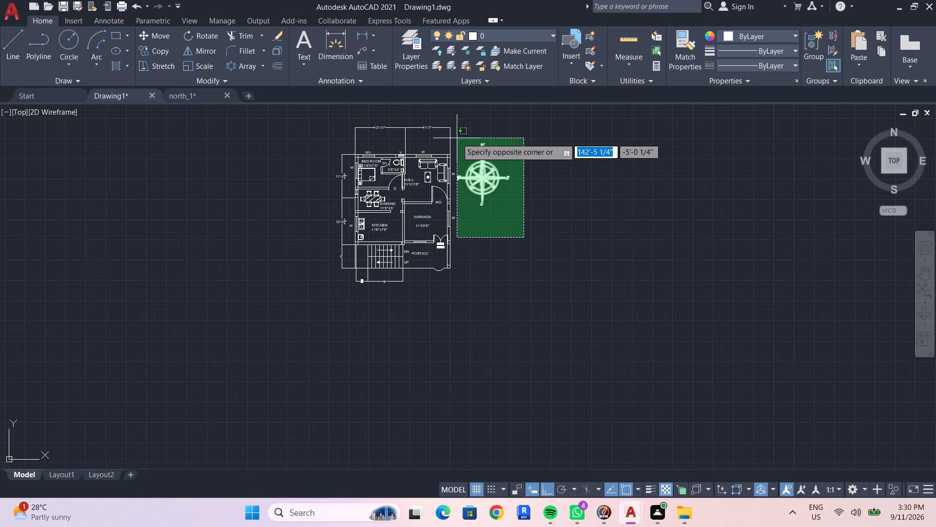
click(457, 138)
key(ctrl+Right)
key(ctrl+Right)
key(ctrl+Right)
key(ctrl+Right)
key(ctrl+Right)
key(ctrl+Right)
key(ctrl+Right)
key(ctrl+Right)
key(ctrl+Right)
key(ctrl+Right)
key(ctrl+Right)
key(ctrl+Right)
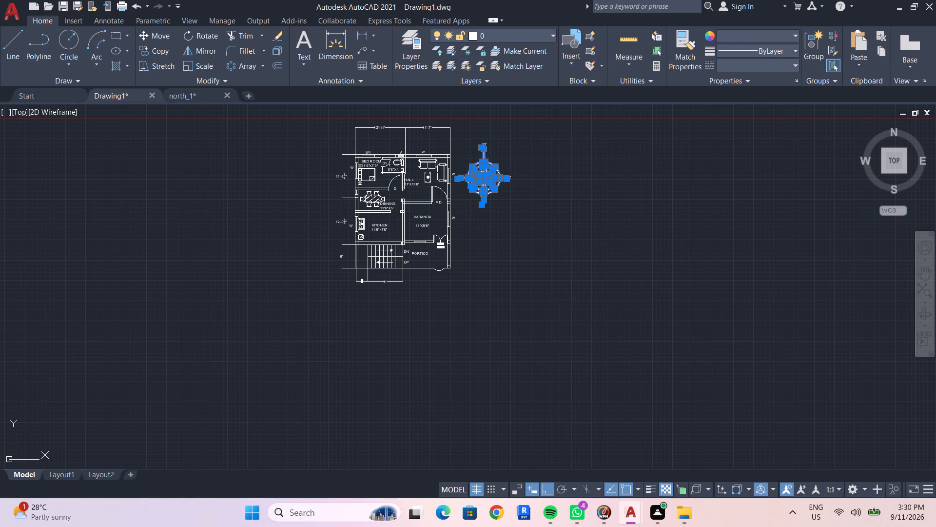
key(ctrl+Up)
key(ctrl+Up)
key(ctrl+Up)
key(ctrl+Up)
key(ctrl+Up)
key(ctrl+Up)
key(ctrl+Up)
key(ctrl+Up)
key(ctrl+Up)
key(ctrl+Up)
key(ctrl+Up)
key(ctrl+Up)
key(ctrl+Up)
key(ctrl+Up)
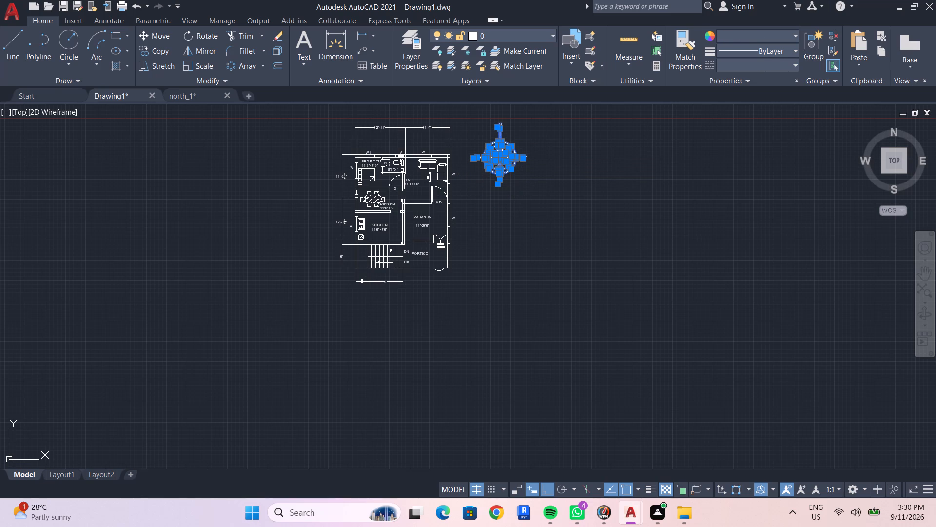
key(ctrl+Left)
key(ctrl+Left)
key(ctrl+Left)
key(ctrl+Left)
key(ctrl+Left)
key(ctrl+Up)
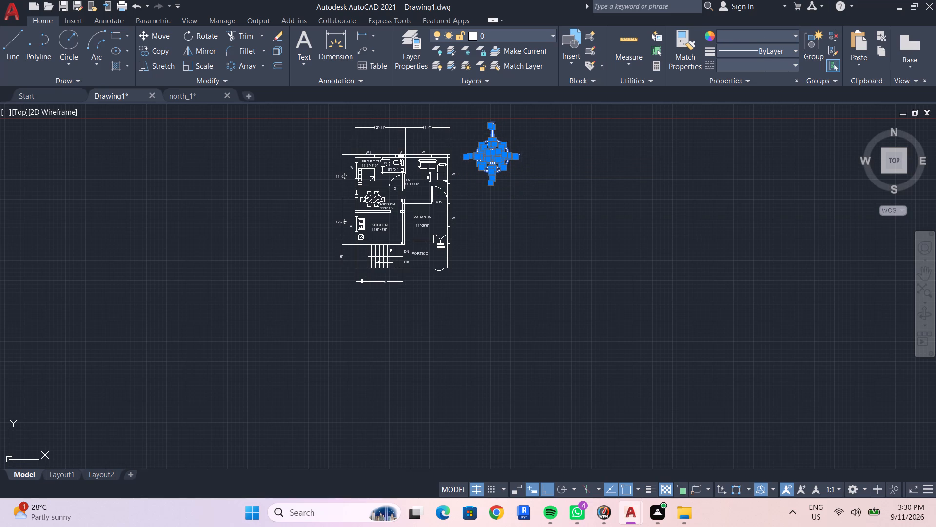
key(ctrl+Up)
key(ctrl+Left)
key(ctrl+Left)
key(ctrl+Left)
key(ctrl+Right)
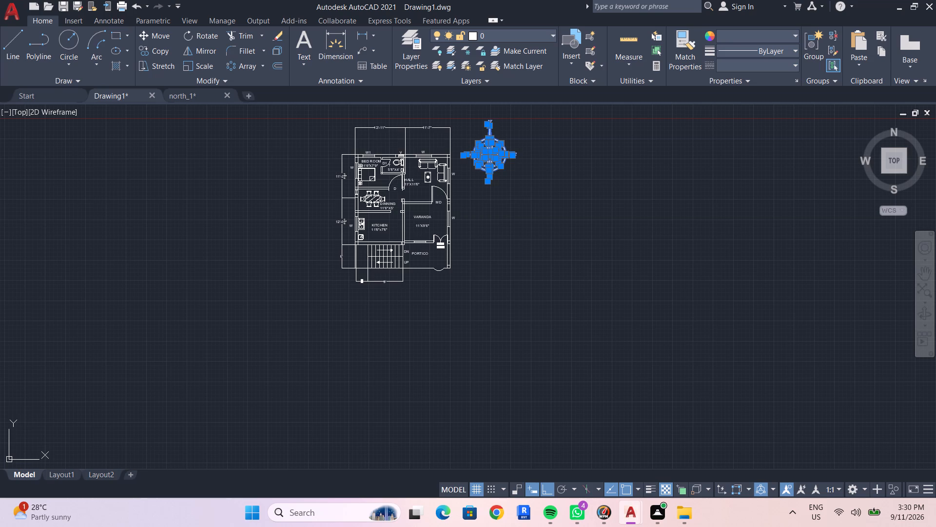
key(Escape)
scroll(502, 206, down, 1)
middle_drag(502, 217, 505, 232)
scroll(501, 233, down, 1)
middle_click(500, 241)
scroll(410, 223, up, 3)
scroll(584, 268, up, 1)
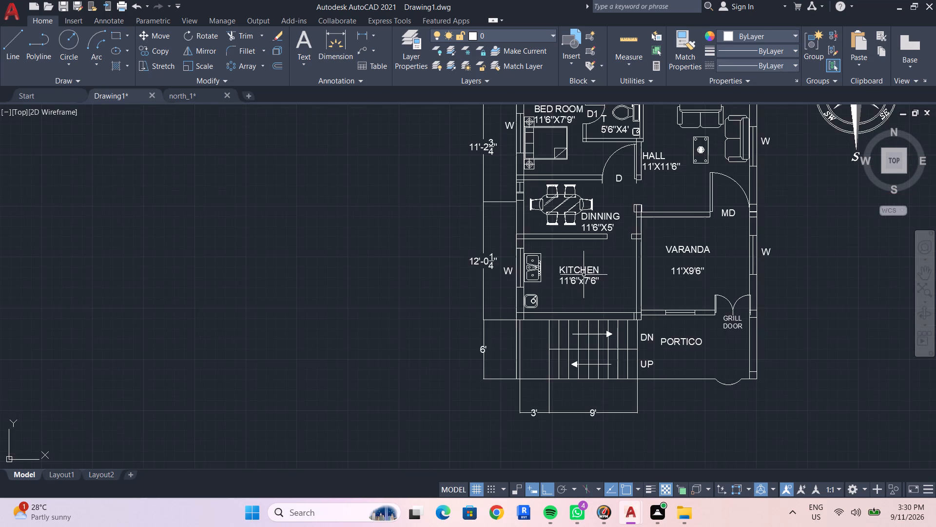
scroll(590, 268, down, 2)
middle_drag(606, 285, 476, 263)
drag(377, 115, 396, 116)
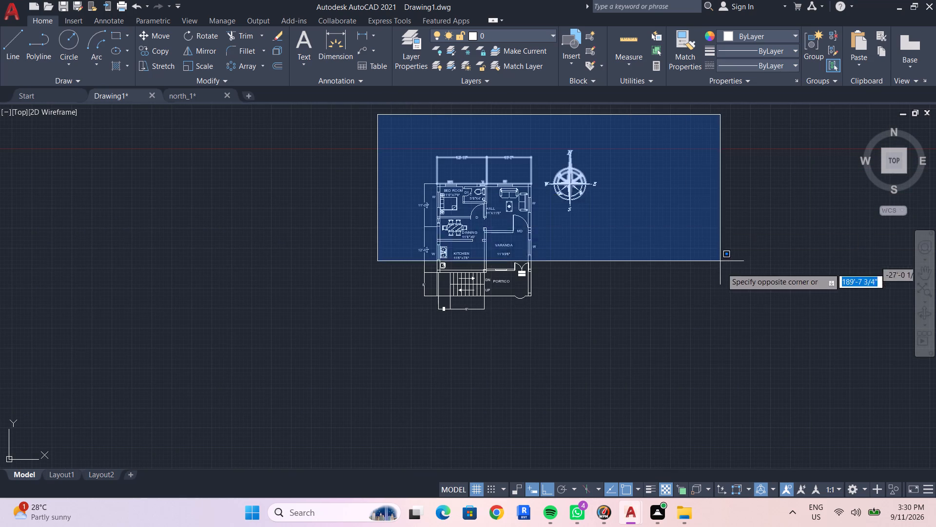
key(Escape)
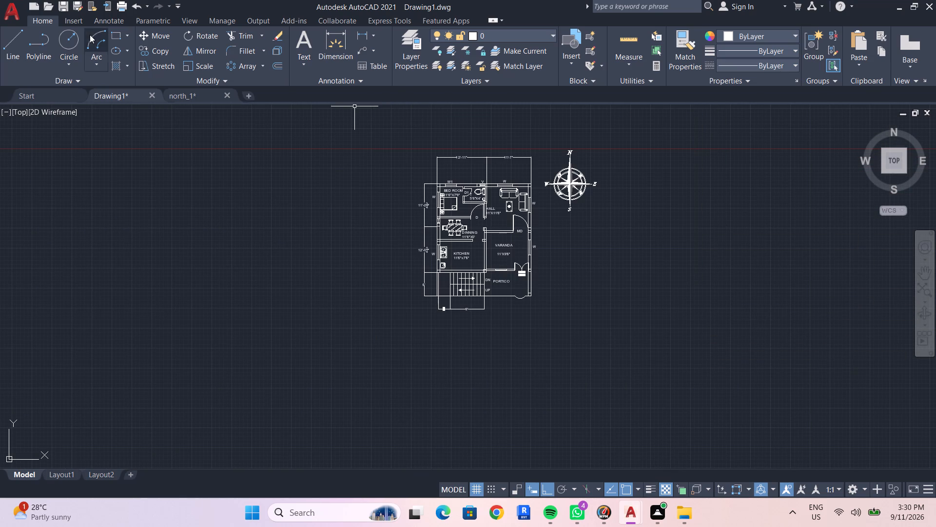
Save the drawing in Downloads as RESIDENTIAL in AutoCAD 2018 Drawing format.
key(ctrl+s)
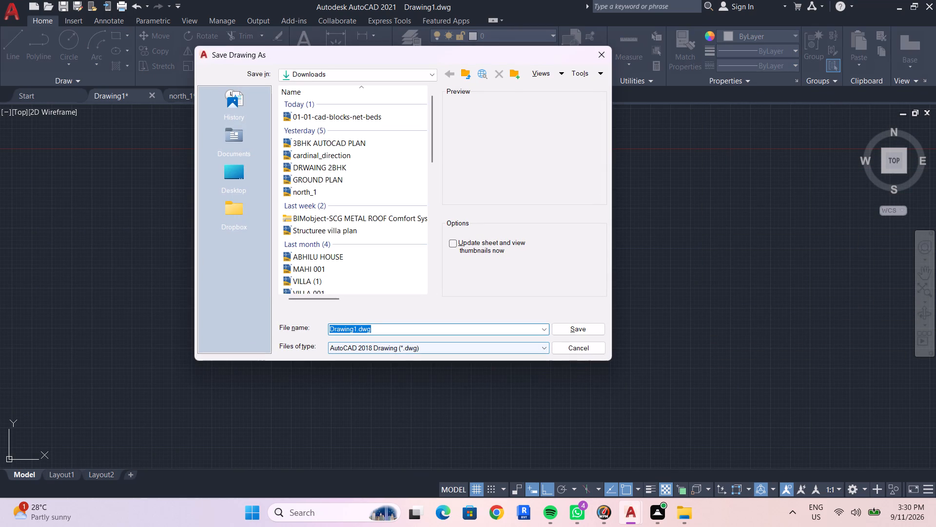
drag(386, 326, 308, 320)
text(RESIDEM)
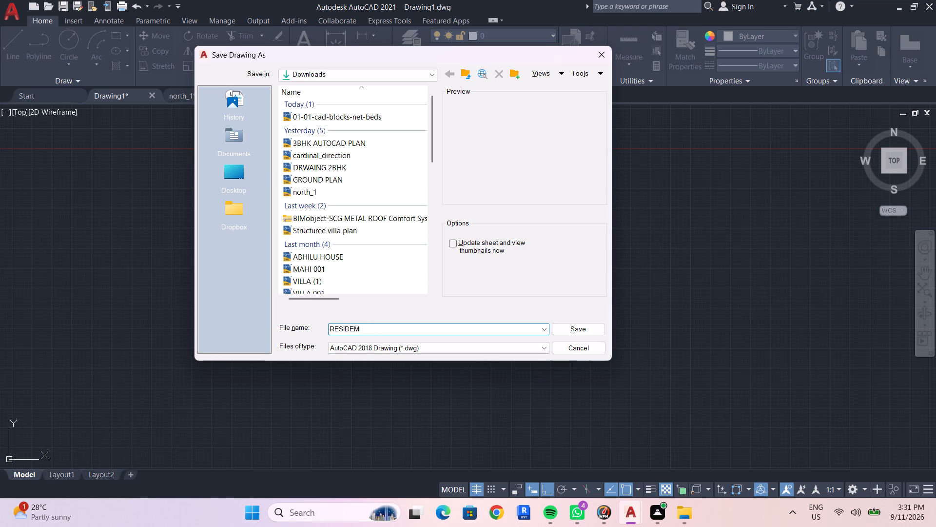
key(BackSpace)
text(NTIONAL)
key(BackSpace)
key(BackSpace)
key(BackSpace)
key(BackSpace)
key(BackSpace)
key(BackSpace)
key(BackSpace)
key(BackSpace)
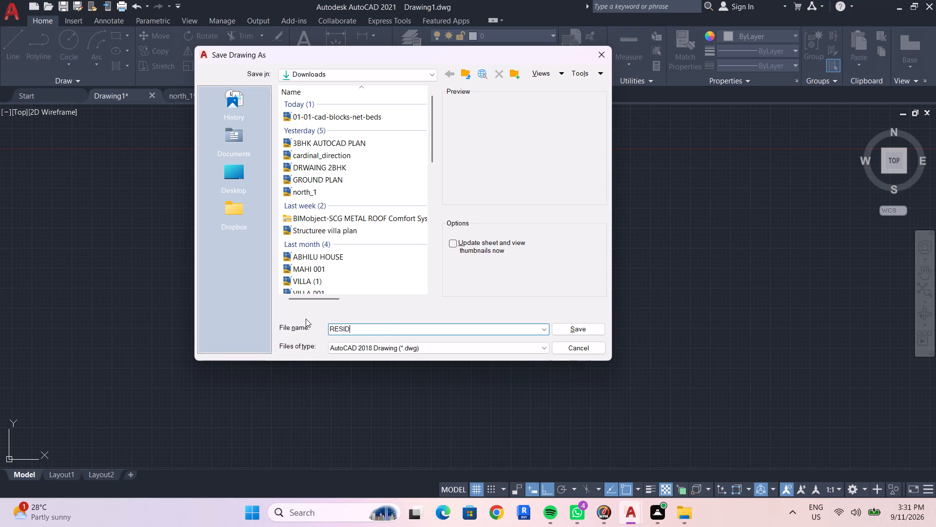
key(e)
text(NTIAL)
click(585, 327)
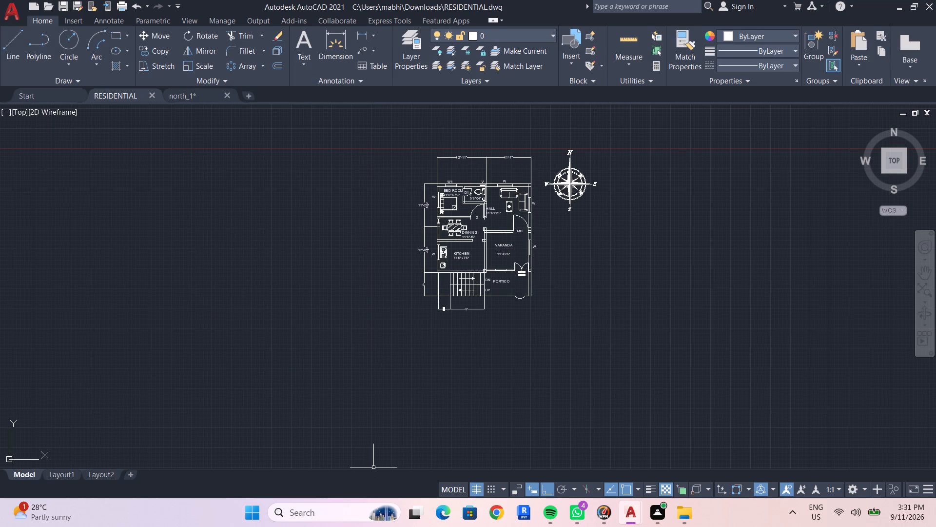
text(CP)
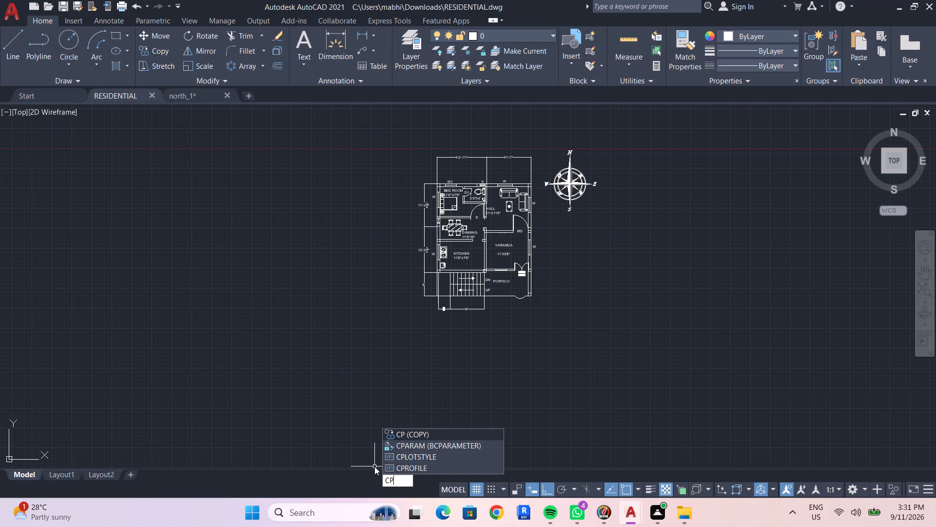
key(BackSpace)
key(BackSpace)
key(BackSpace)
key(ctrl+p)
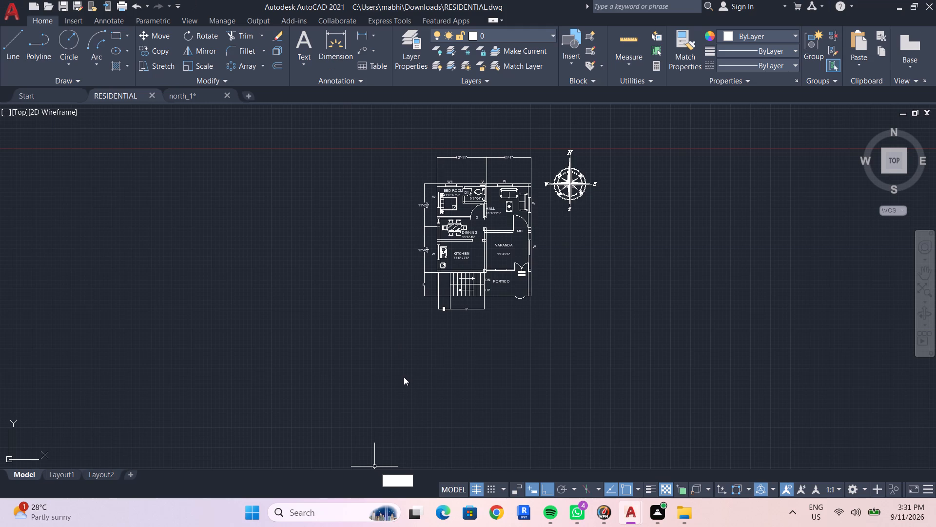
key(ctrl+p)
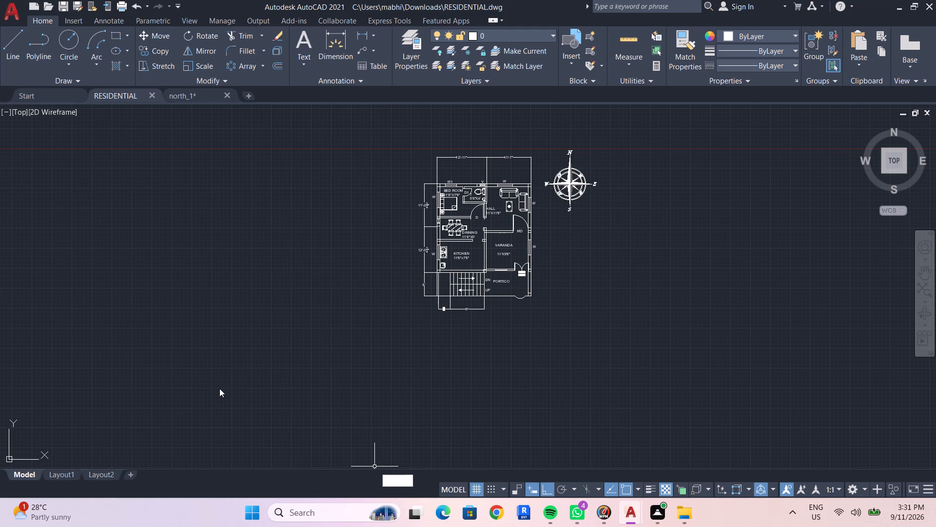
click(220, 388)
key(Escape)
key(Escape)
Set up a plot of the model using the DWG To PDF.pc3 plotter, centred on the paper.
key(ctrl+p)
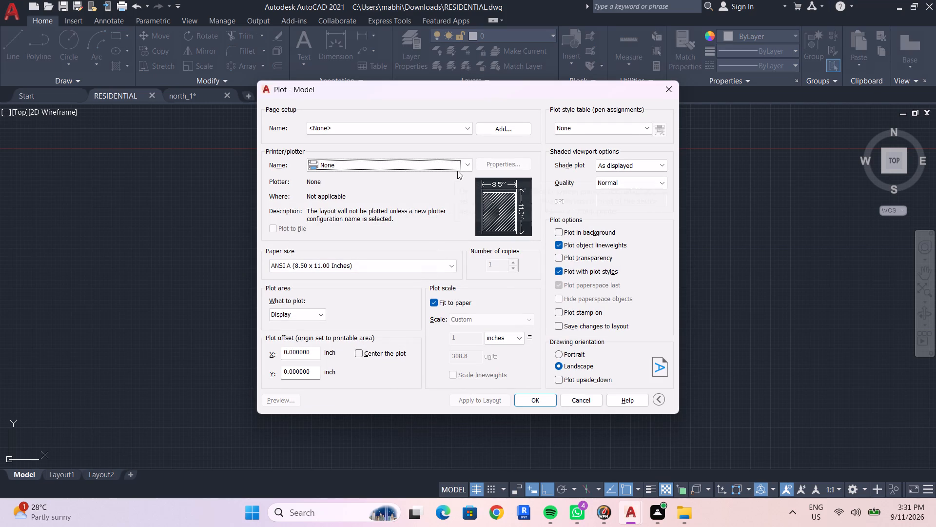
click(468, 162)
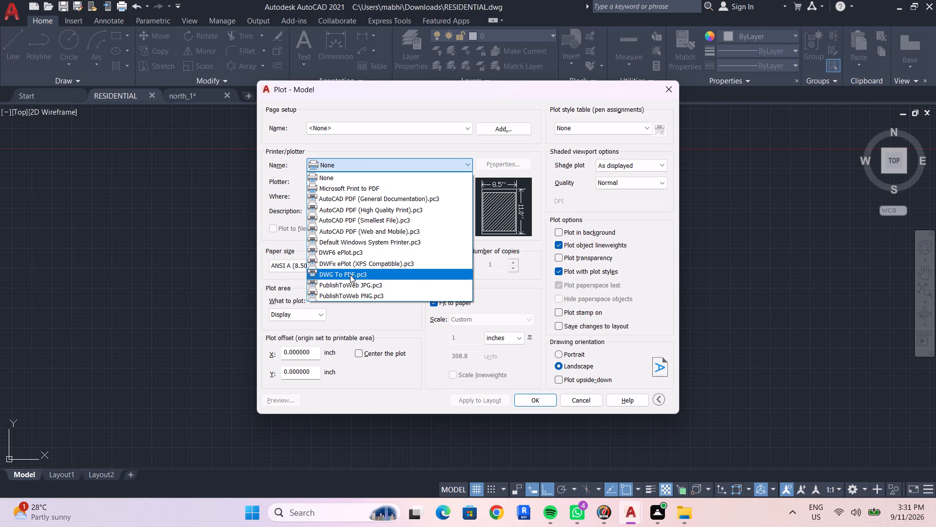
click(350, 275)
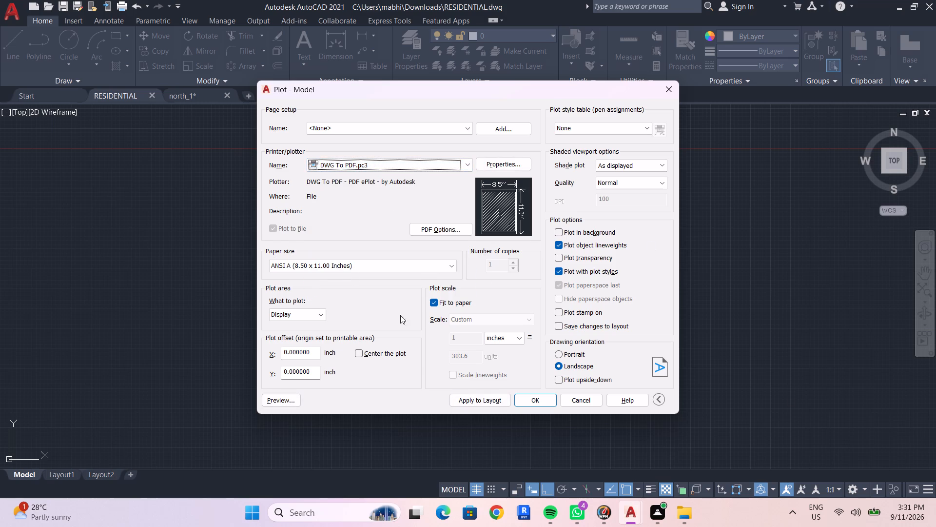
click(360, 350)
Set the plot area to a window enclosing the whole dimensioned floor plan and compass rose, and preview the plot.
click(322, 314)
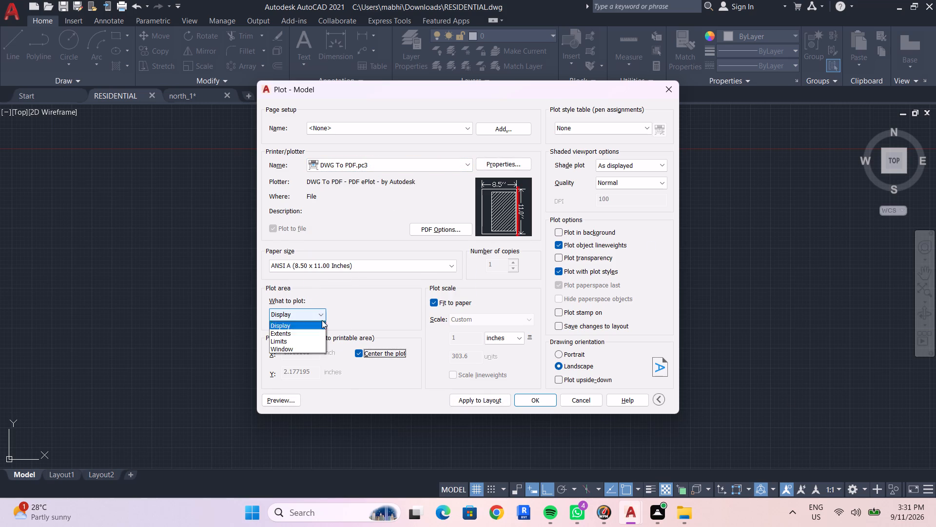
click(305, 349)
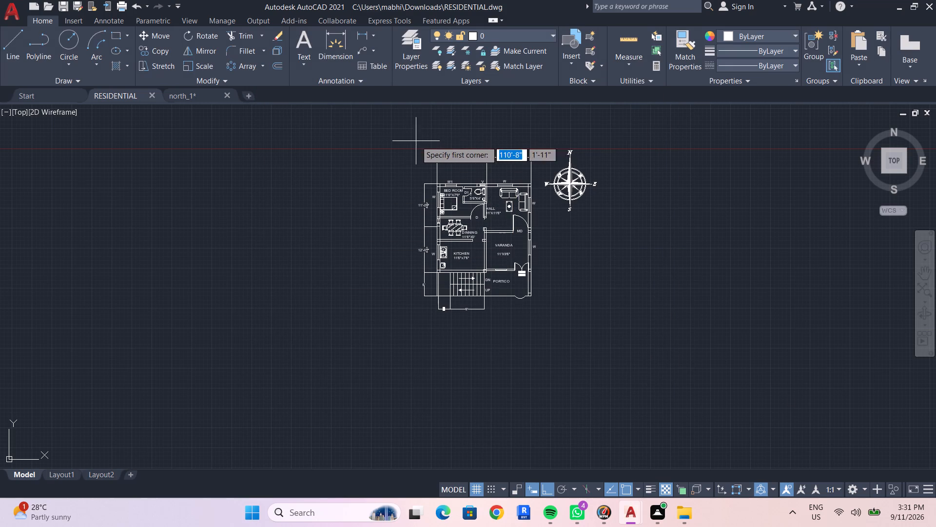
click(417, 142)
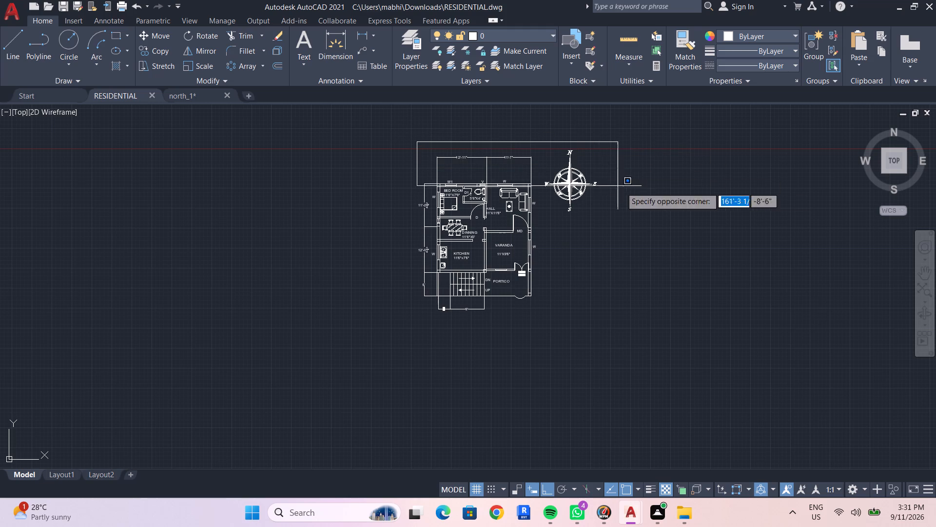
click(600, 316)
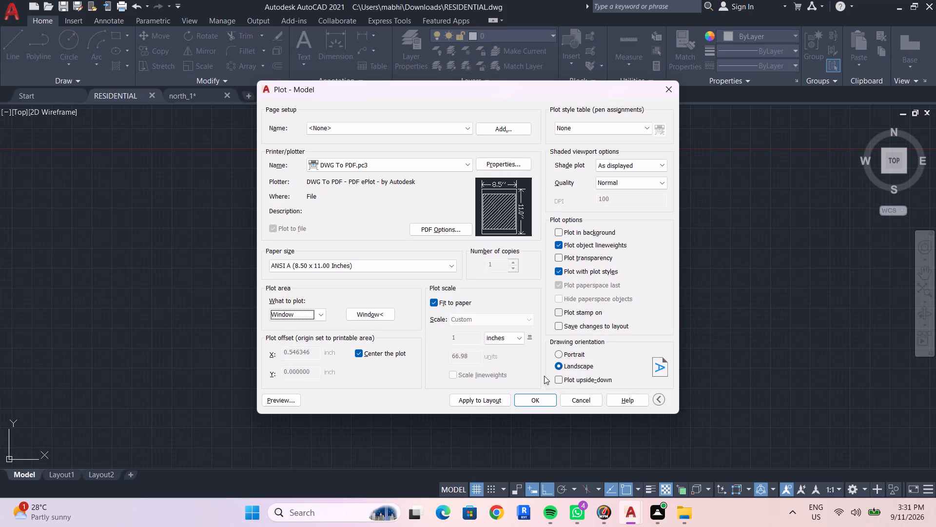
click(288, 400)
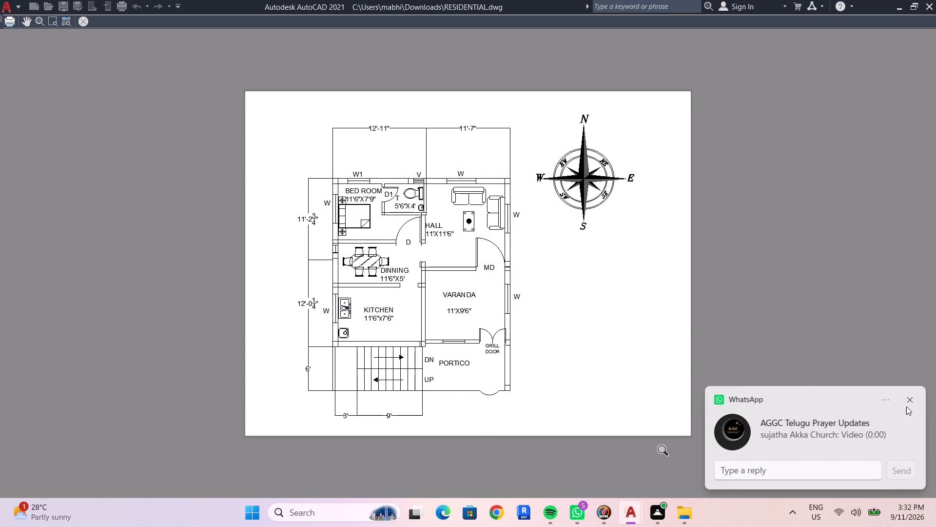
click(914, 402)
right_click(725, 258)
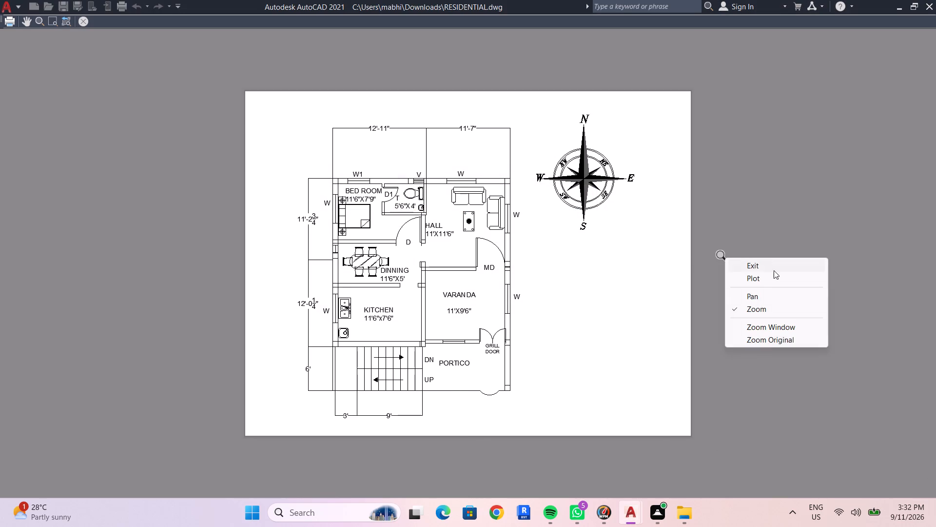
click(769, 263)
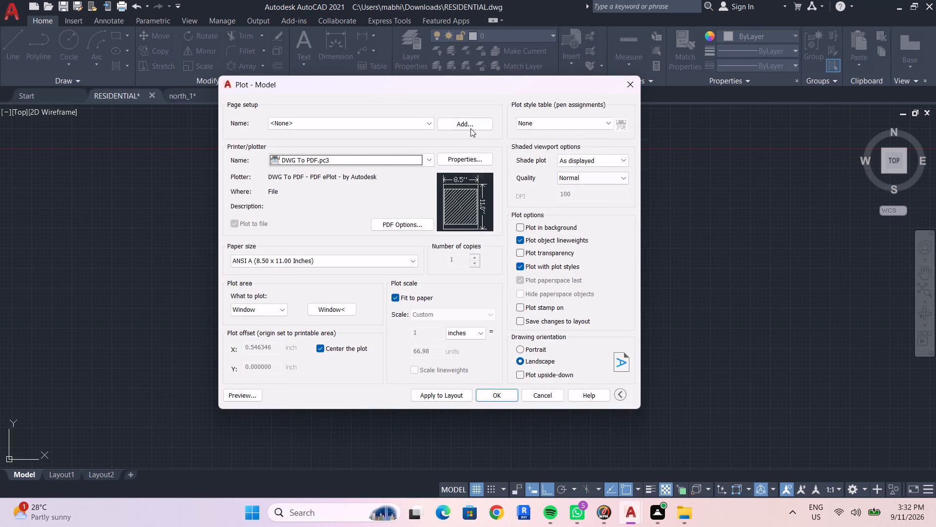
Plot the drawing to a PDF file named RESIDENTIAL PLAN PDF in the Downloads folder, and dismiss the completion notice.
click(491, 395)
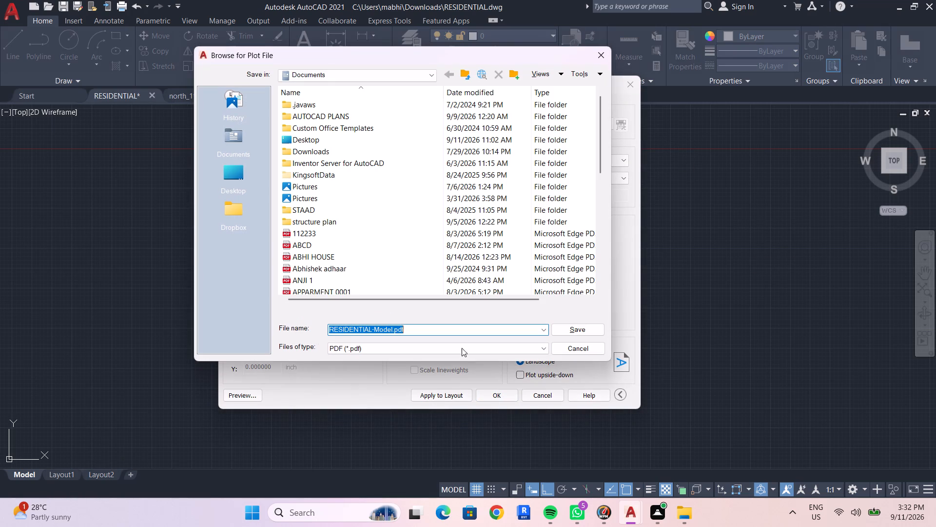
drag(446, 330, 303, 327)
click(425, 329)
click(424, 329)
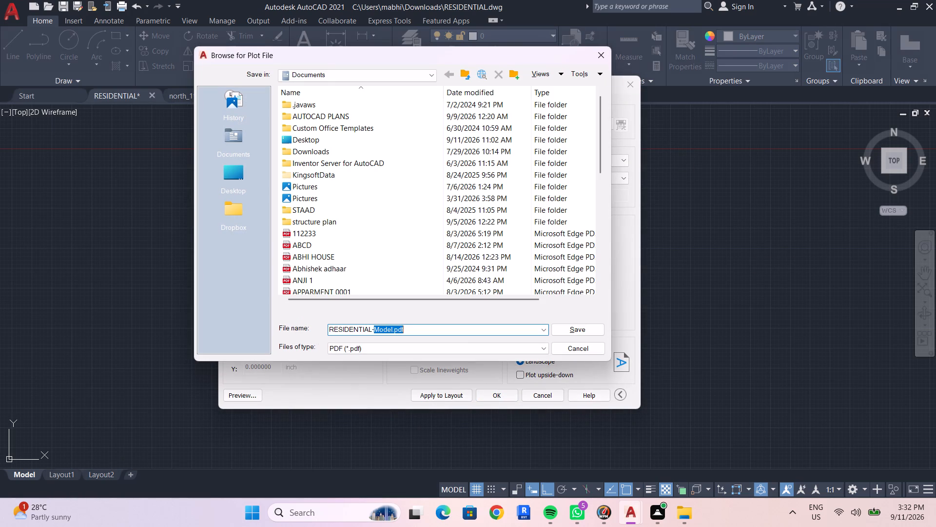
key(Delete)
key(Delete)
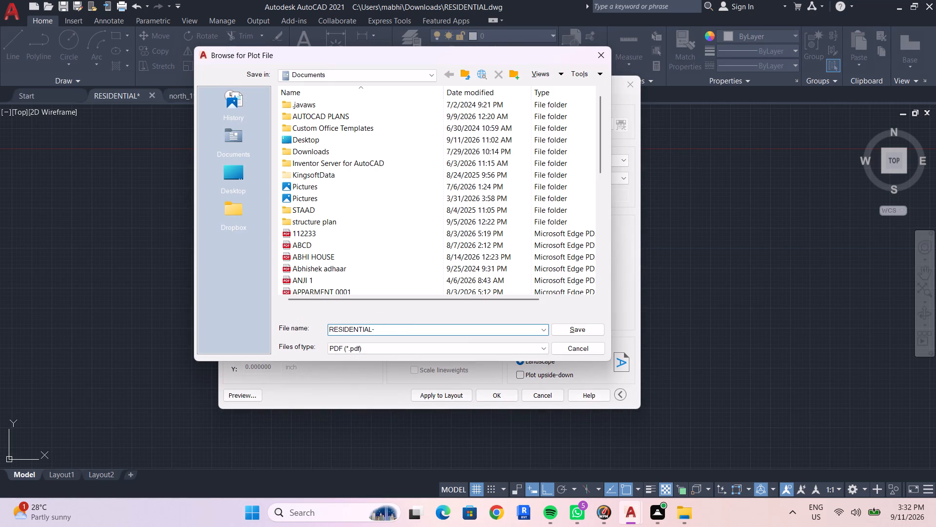
key(Delete)
key(BackSpace)
key(space)
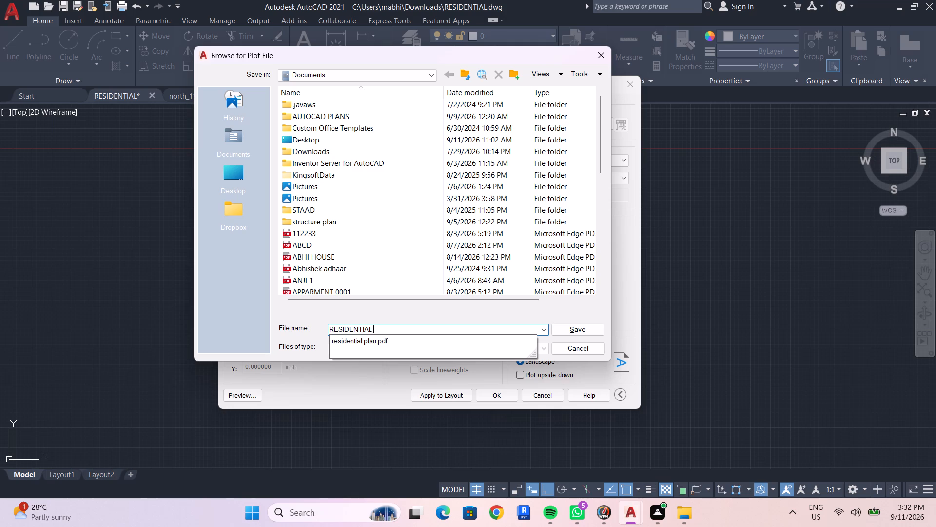
text(PLAN)
key(space)
text(PDF)
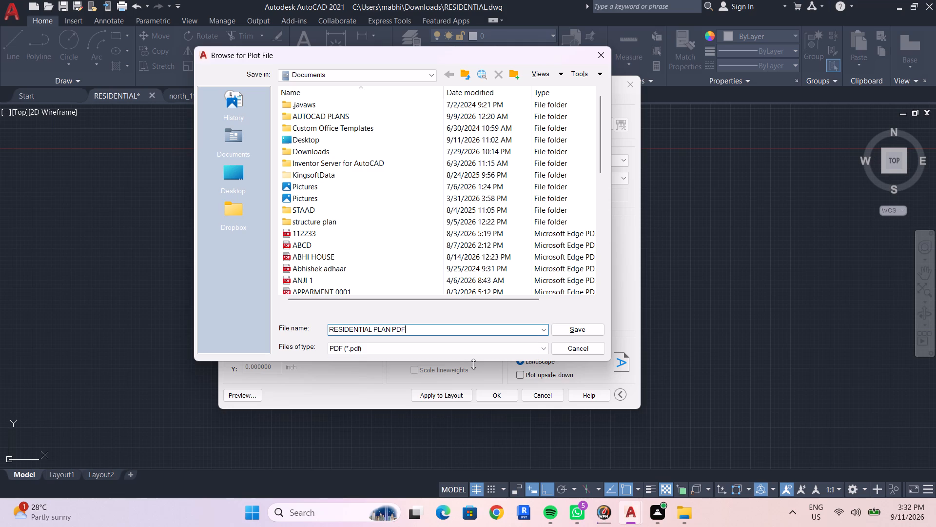
click(428, 72)
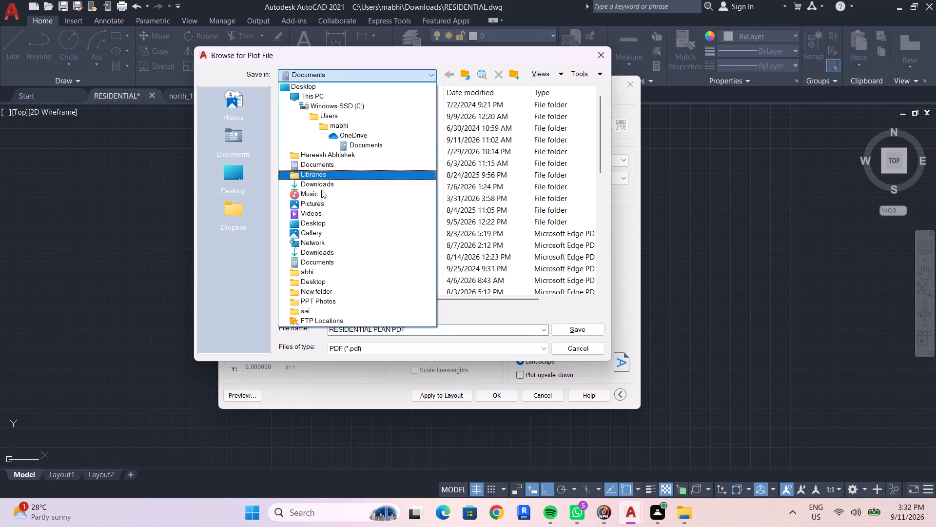
click(326, 185)
click(578, 326)
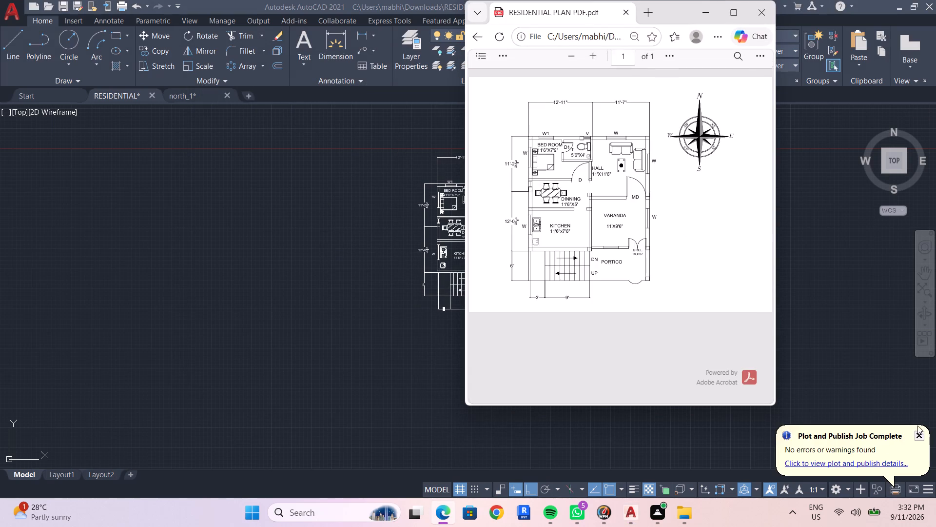
click(918, 435)
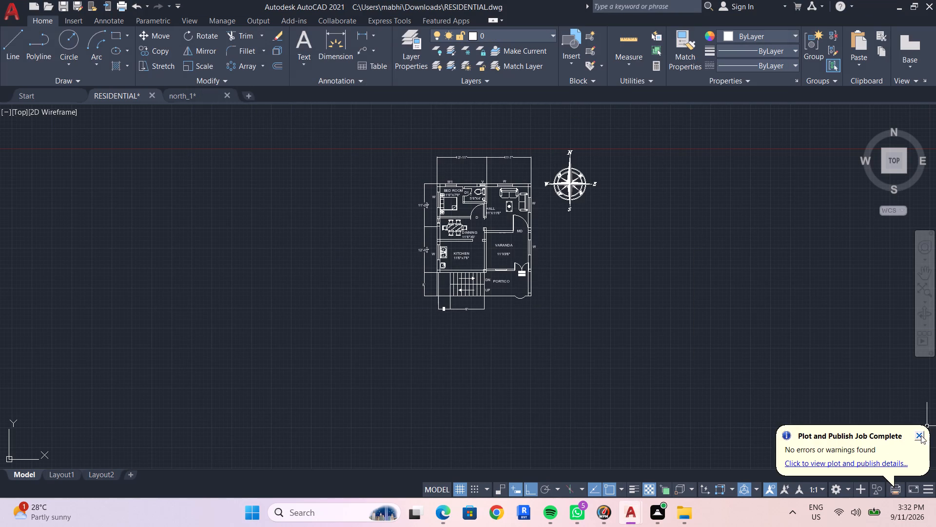
click(920, 436)
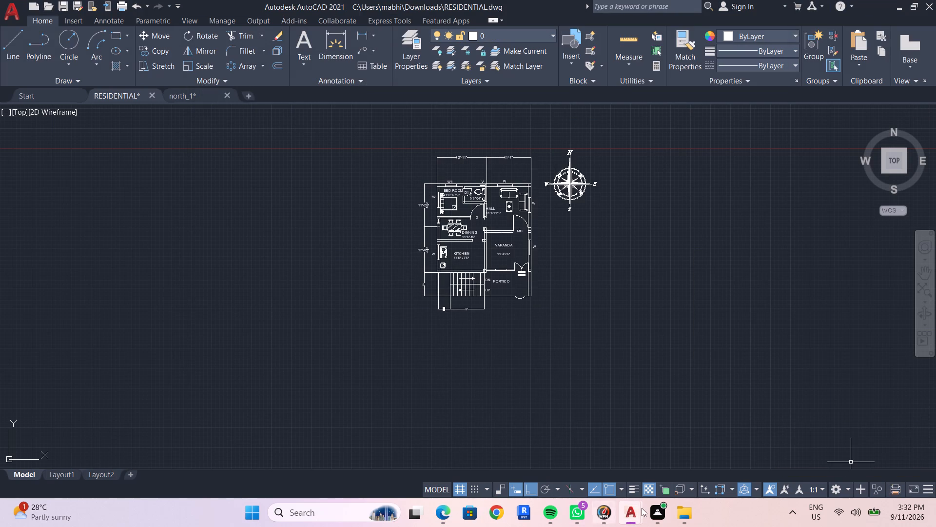